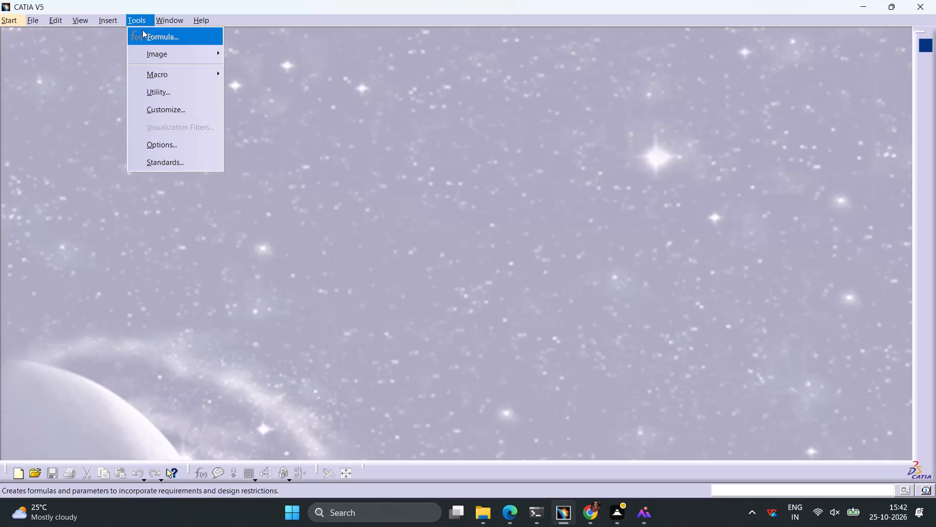
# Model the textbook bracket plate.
# Start recording a macro with CATScript as the language.
pyautogui.click(261, 89)
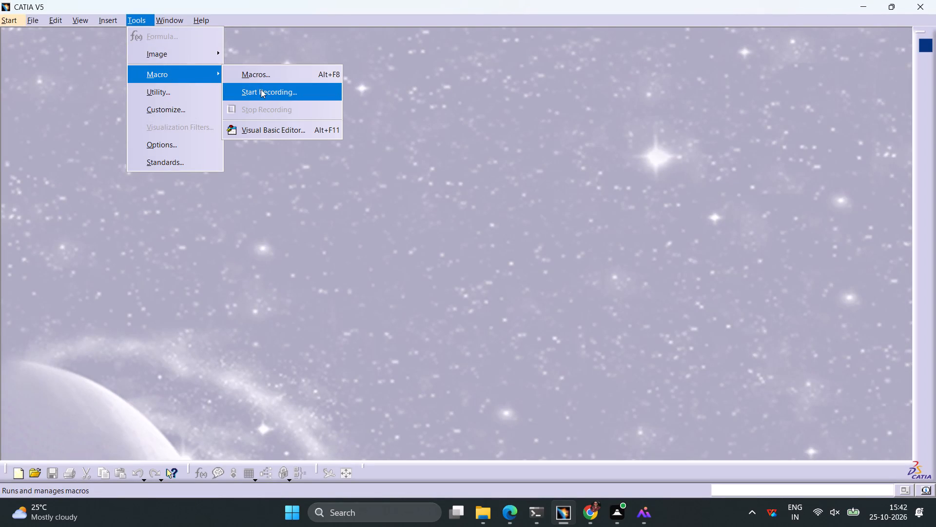
pyautogui.click(612, 400)
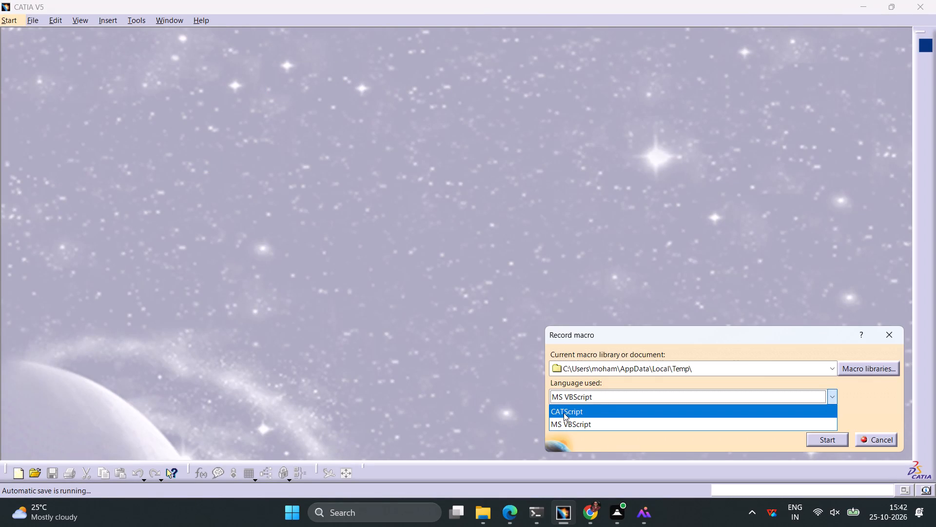
pyautogui.click(563, 413)
pyautogui.click(825, 442)
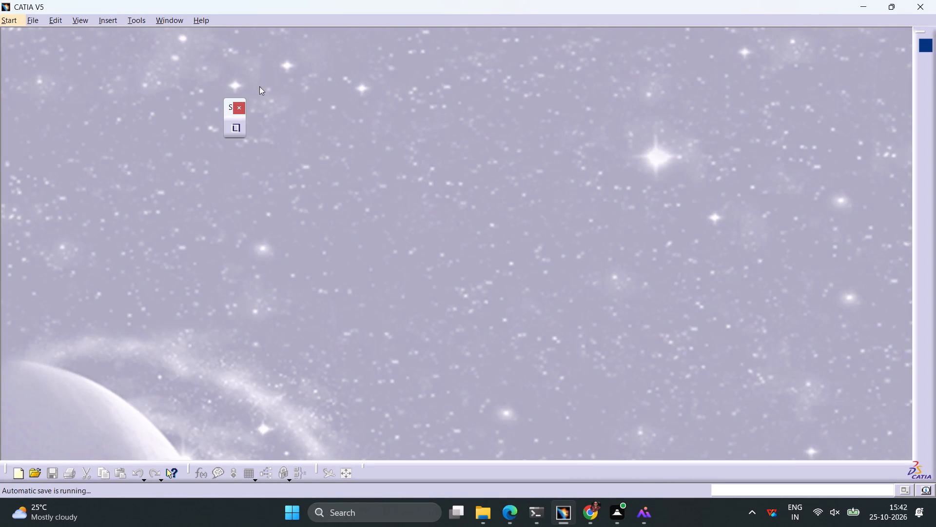
# Create a new part from the Mechanical Design workbenches.
pyautogui.click(13, 19)
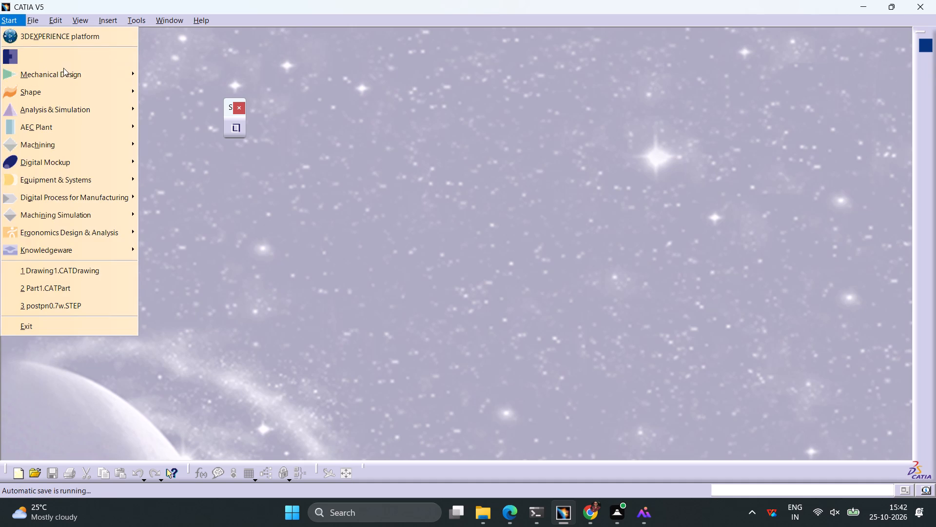
pyautogui.click(171, 71)
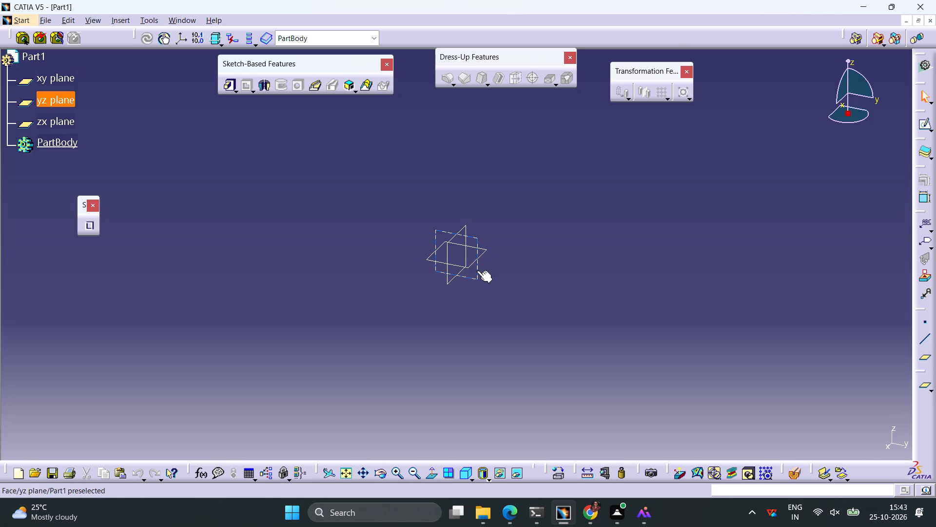
# Open a new sketch on the yz plane.
pyautogui.click(477, 270)
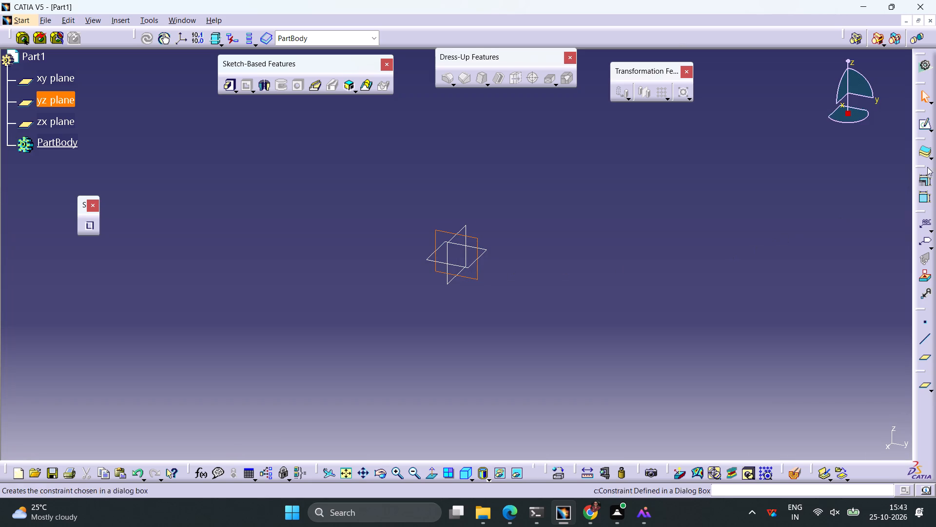
pyautogui.click(922, 127)
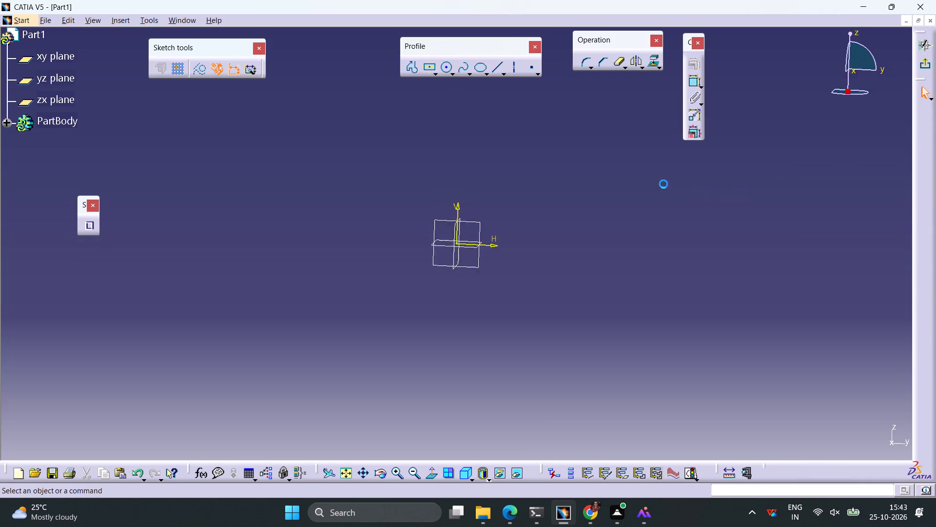
# Sketch a circle centred on the vertical axis about 55 mm above the origin and set its diameter to 18 mm.
pyautogui.click(445, 69)
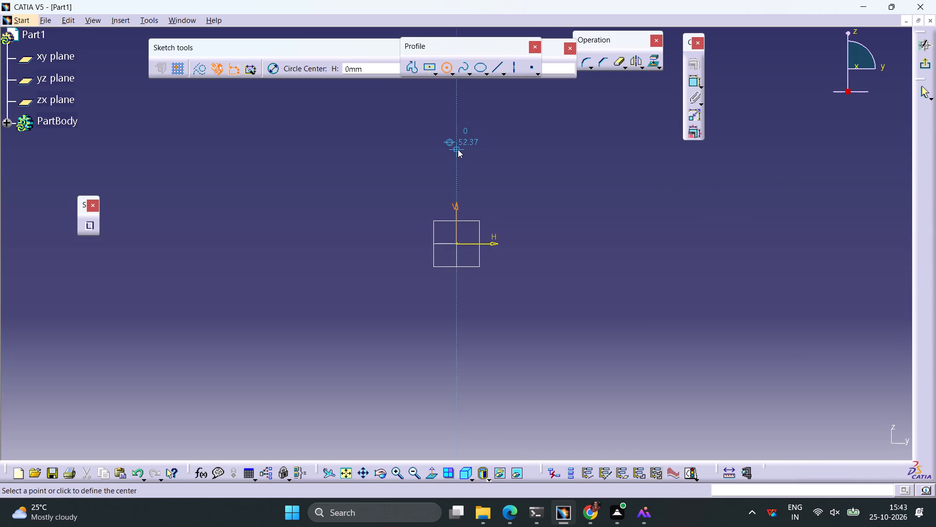
pyautogui.click(456, 144)
pyautogui.click(473, 127)
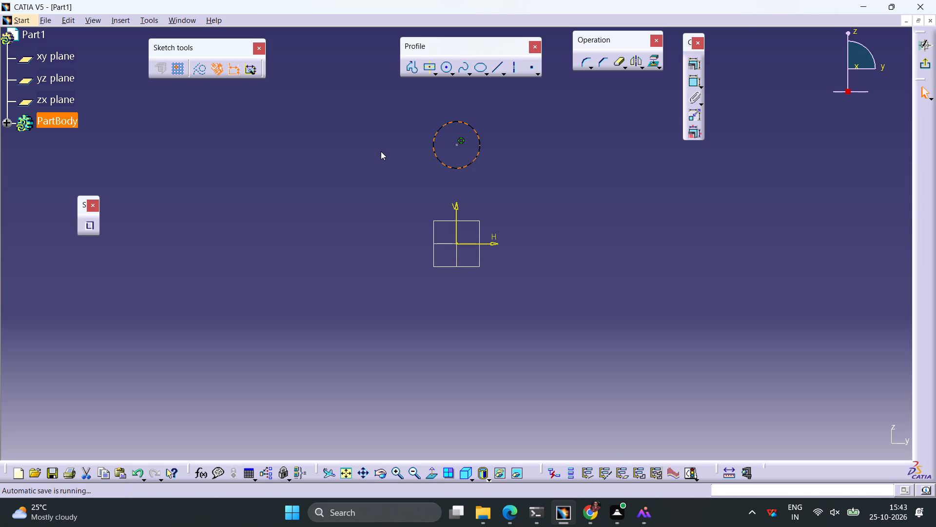
pyautogui.click(691, 81)
pyautogui.click(555, 124)
pyautogui.doubleClick(558, 120)
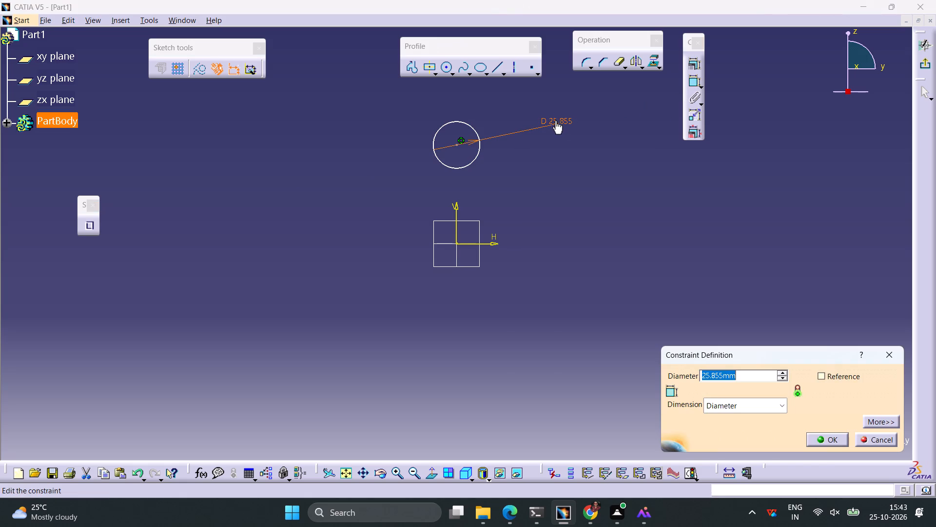
pyautogui.press('1')
pyautogui.press('8')
pyautogui.press('Return')
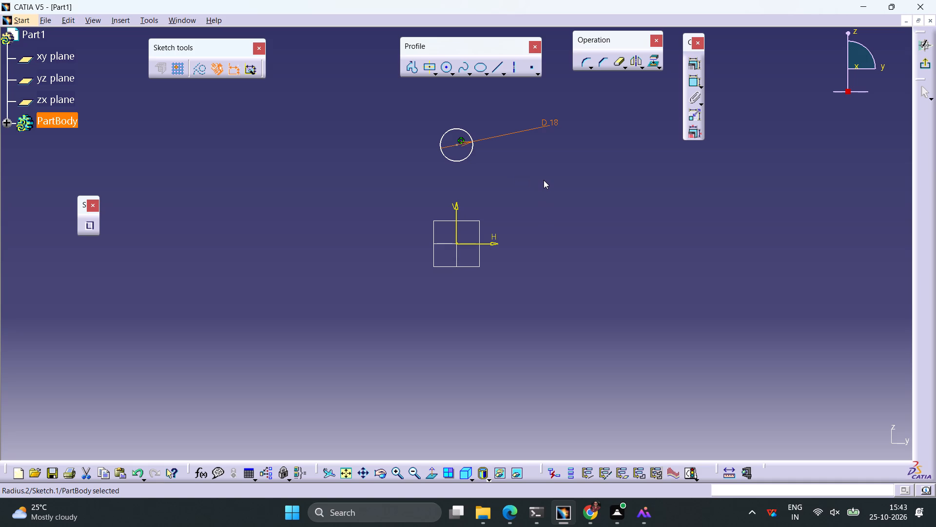
# Dimension the circle's centre from the horizontal axis and set the distance to 68+38.5 mm, giving 106.5 mm.
pyautogui.click(456, 144)
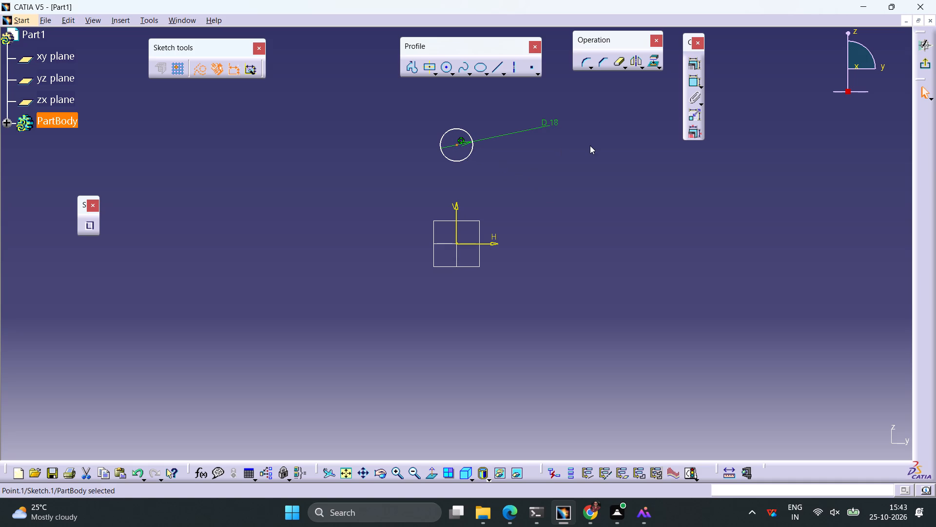
pyautogui.click(691, 83)
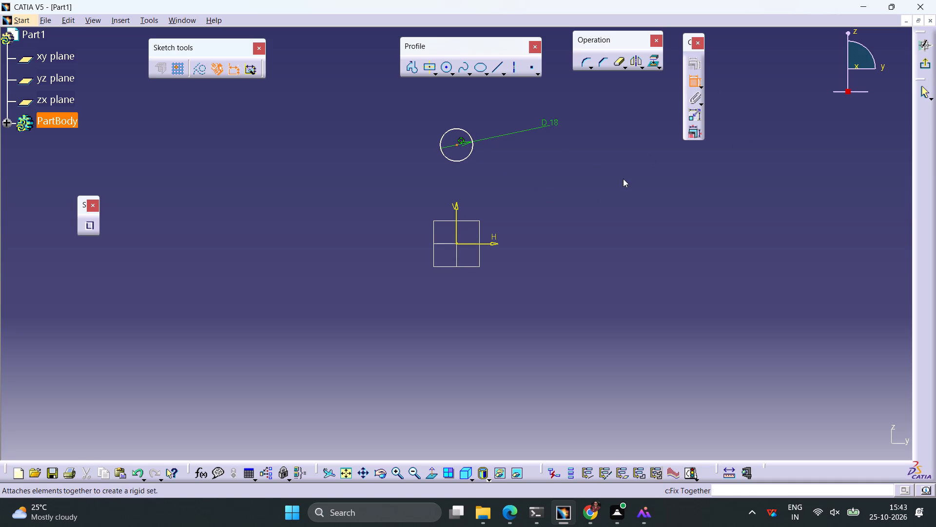
pyautogui.click(493, 243)
pyautogui.click(583, 210)
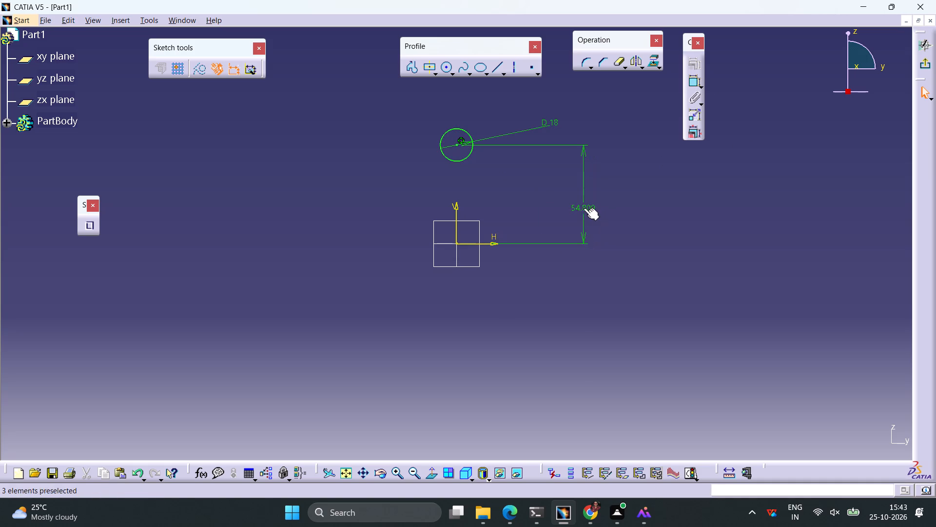
pyautogui.click(584, 208)
pyautogui.click(584, 208)
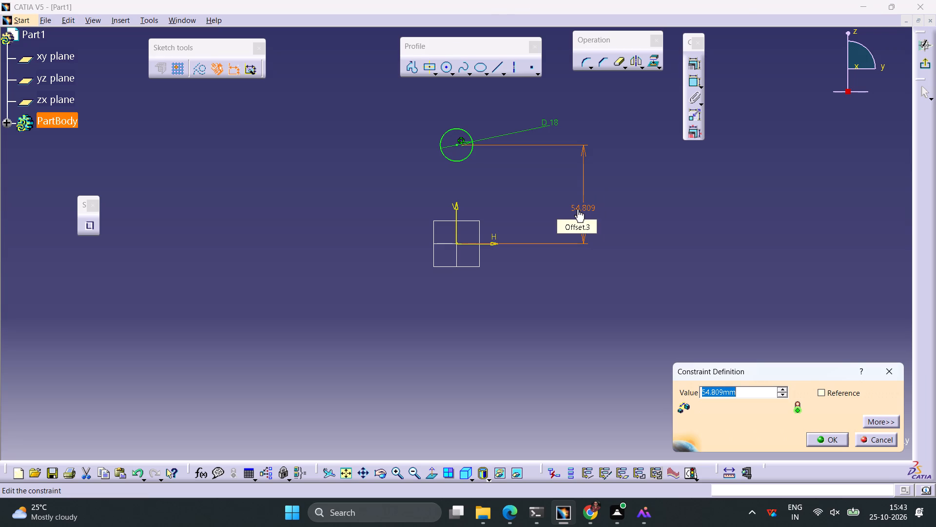
pyautogui.write('68')
pyautogui.write('+38.5')
pyautogui.press('Return')
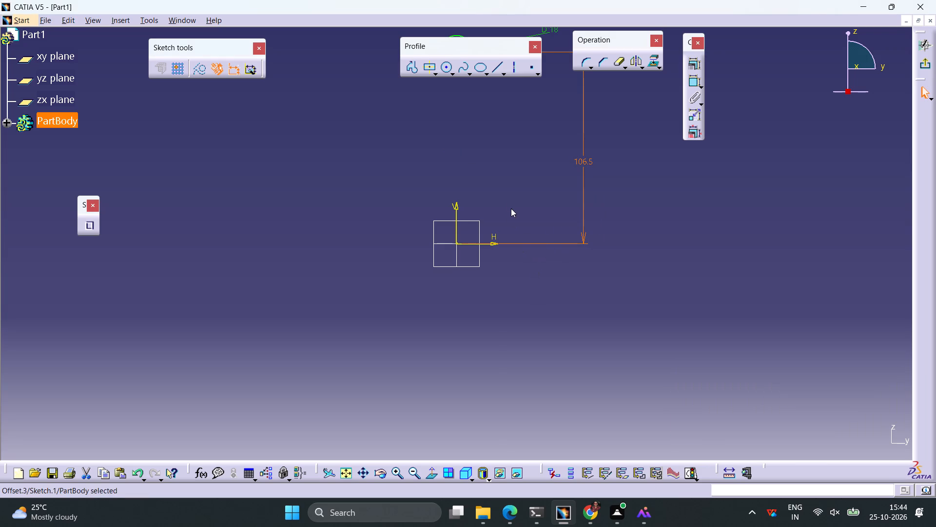
# Sketch a second circle, up and to the right of the 18 mm circle, and set its diameter to 32 mm.
pyautogui.keyDown('ctrl'); pyautogui.moveTo(510, 197); pyautogui.dragTo(510, 221, button='middle'); pyautogui.keyUp('ctrl')
pyautogui.moveTo(506, 187); pyautogui.dragTo(500, 246, button='middle')
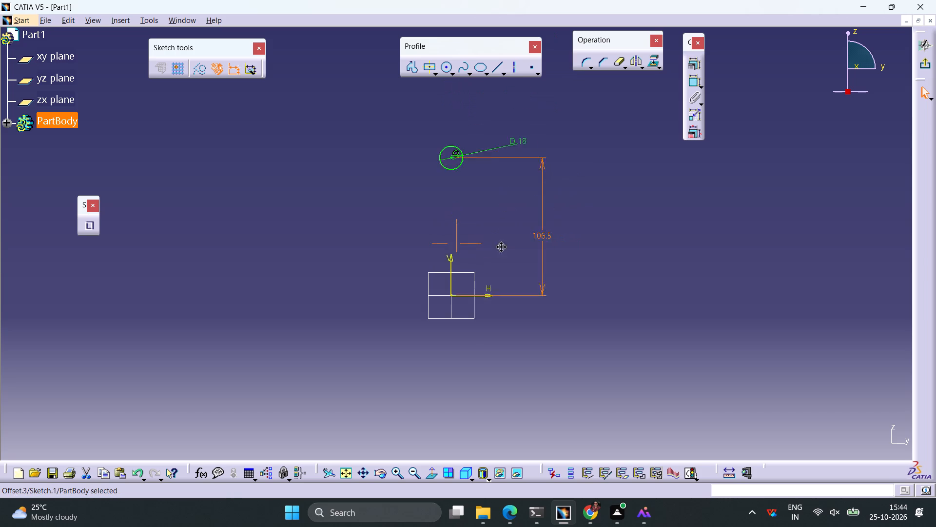
pyautogui.moveTo(500, 246); pyautogui.dragTo(494, 286, button='middle')
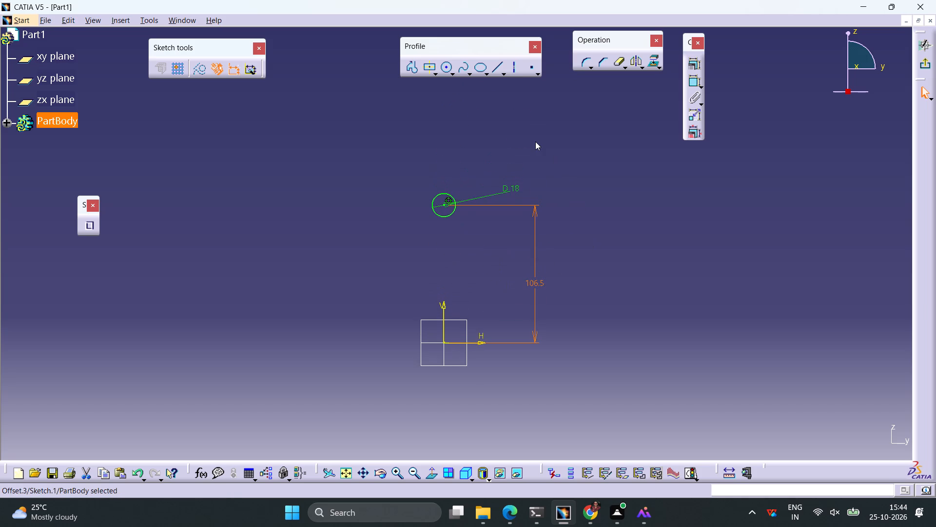
pyautogui.click(446, 71)
pyautogui.click(579, 162)
pyautogui.click(620, 157)
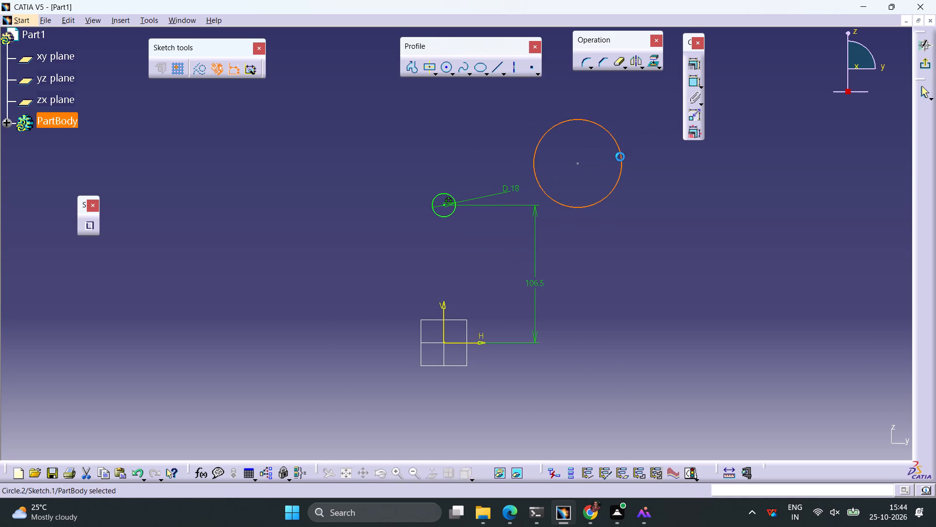
pyautogui.click(693, 81)
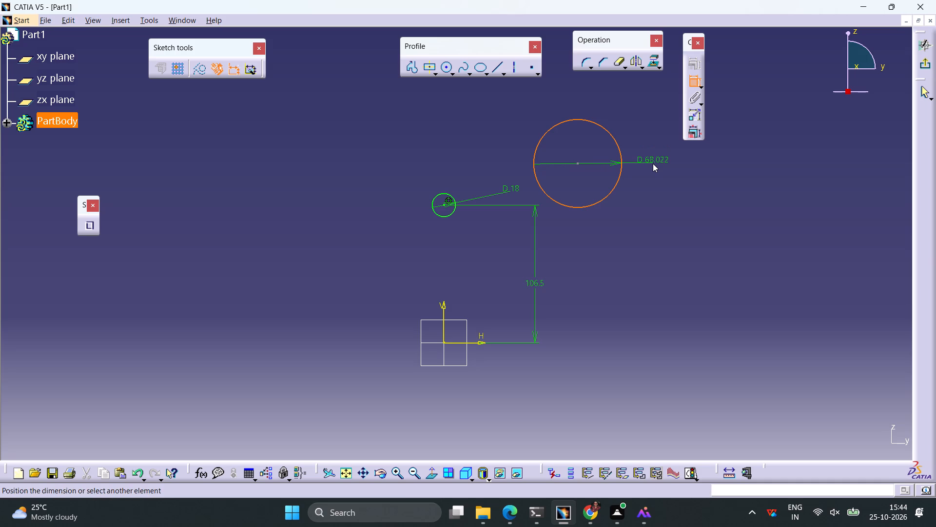
pyautogui.click(653, 163)
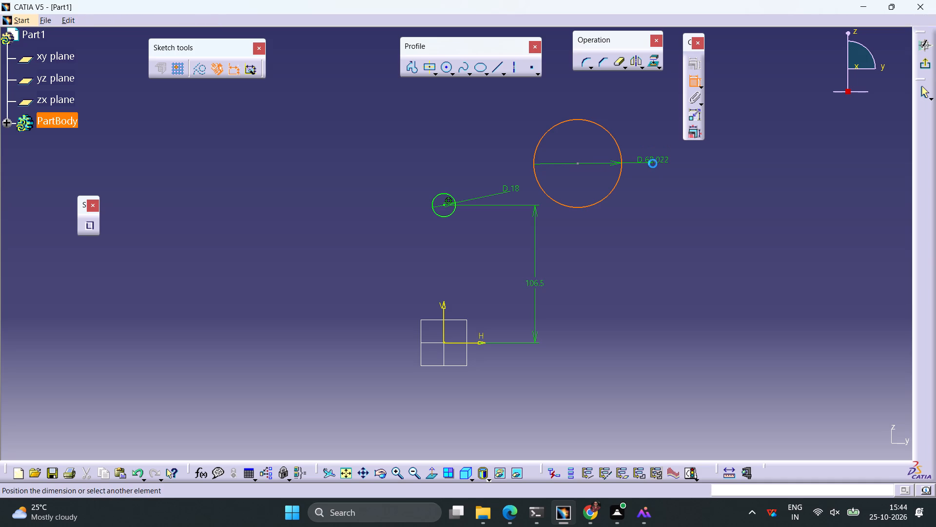
pyautogui.doubleClick(656, 161)
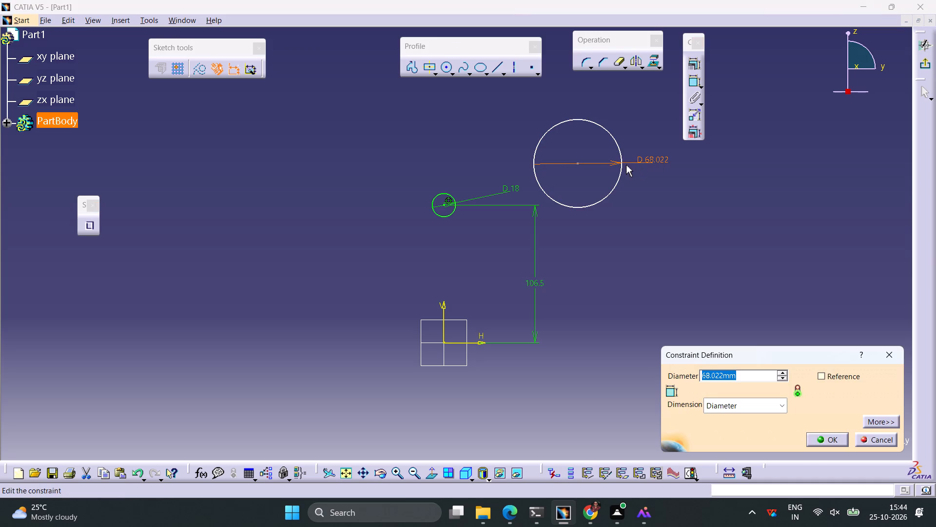
pyautogui.press('3')
pyautogui.press('2')
pyautogui.press('Return')
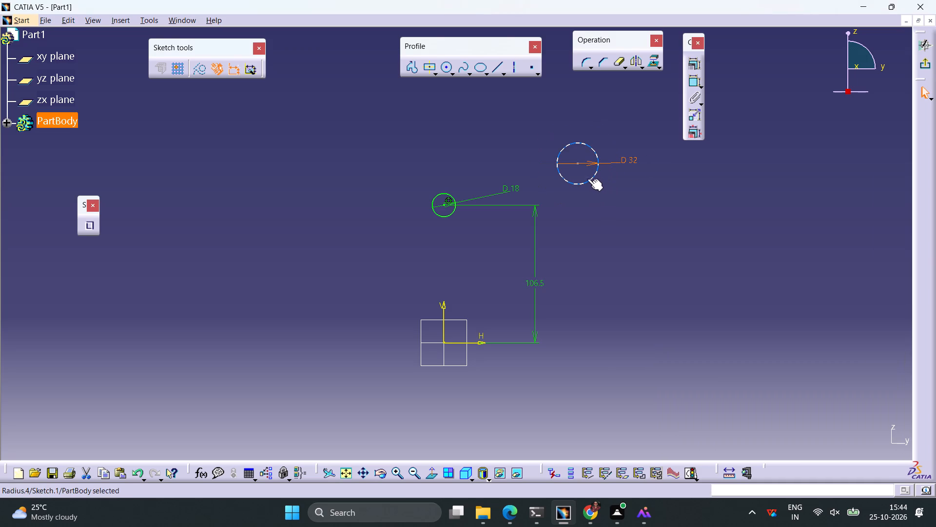
# Constrain the 32 mm circle concentric with the 18 mm circle.
pyautogui.click(584, 182)
pyautogui.keyDown('ctrl'); pyautogui.click(454, 213); pyautogui.keyUp('ctrl')
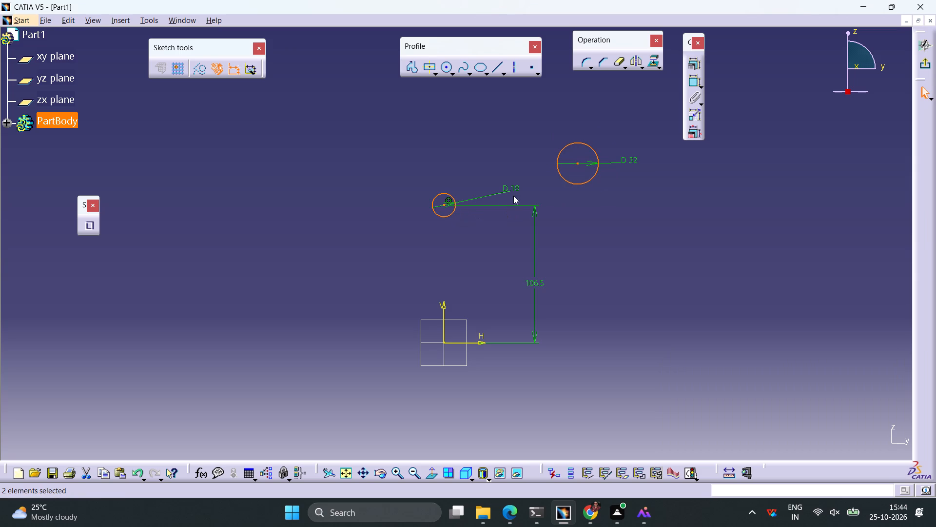
pyautogui.click(689, 62)
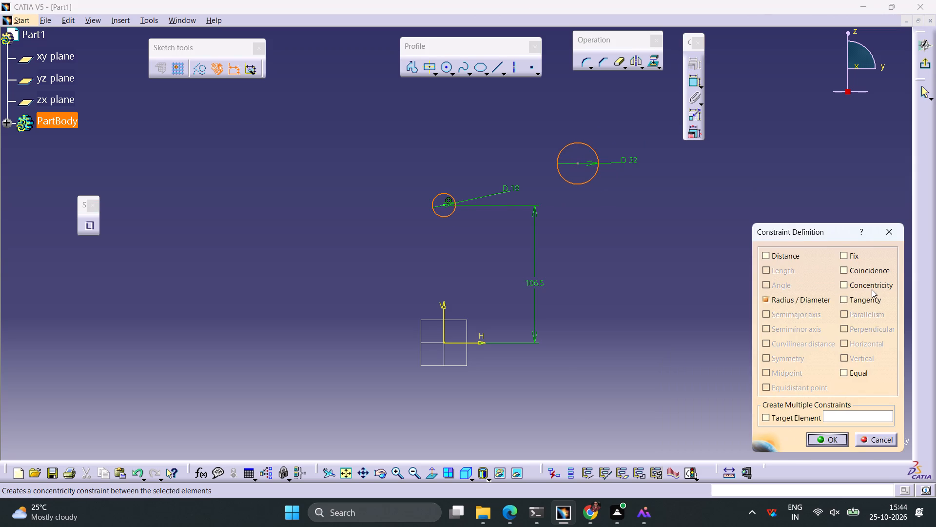
pyautogui.click(870, 287)
pyautogui.click(831, 441)
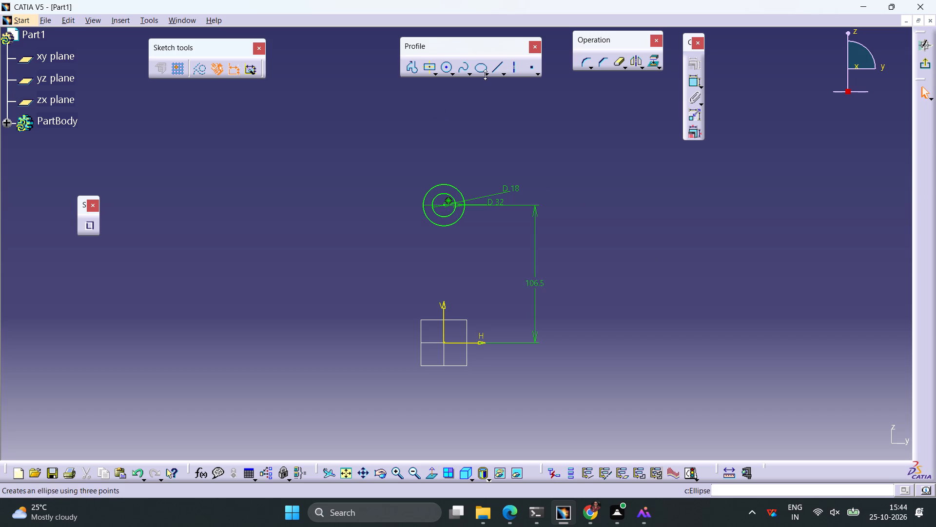
# Sketch a third circle well to the right of the concentric pair and set its diameter to 64 mm.
pyautogui.click(442, 66)
pyautogui.click(652, 234)
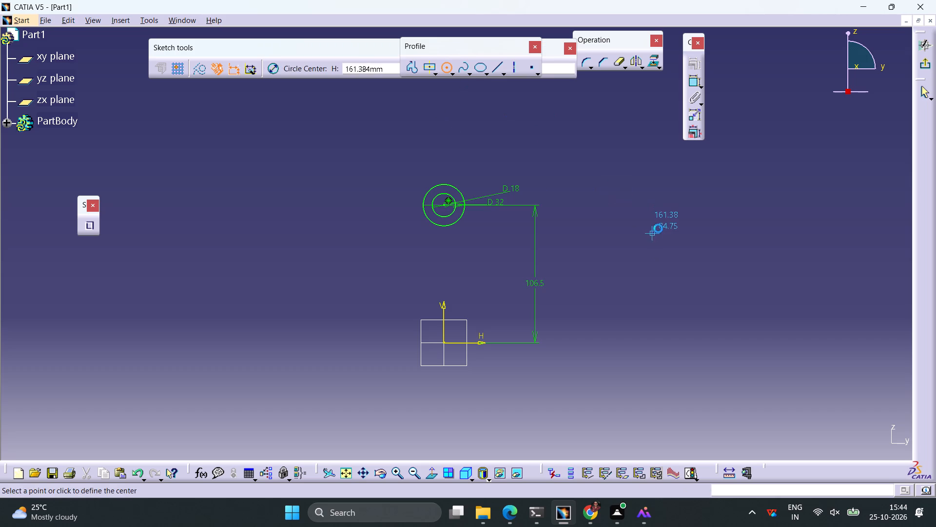
pyautogui.click(667, 219)
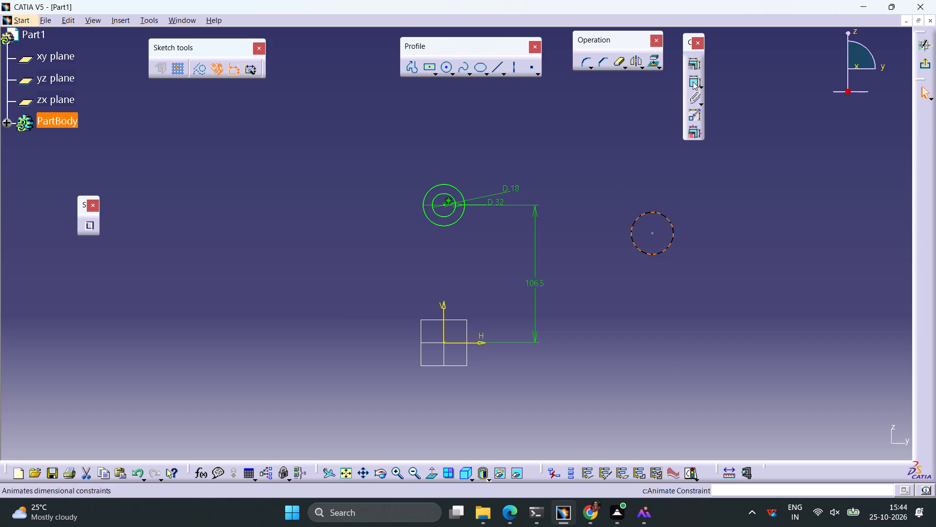
pyautogui.click(693, 81)
pyautogui.click(710, 216)
pyautogui.doubleClick(715, 212)
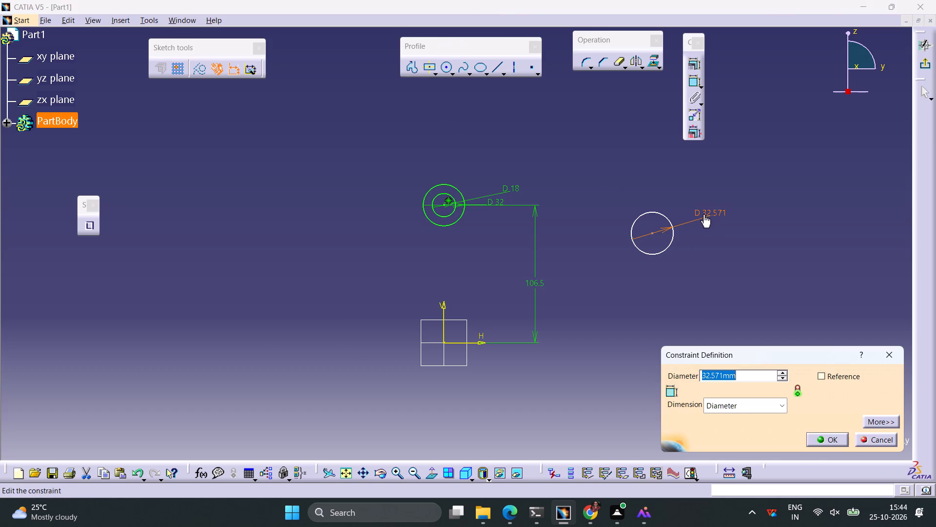
pyautogui.write('64')
pyautogui.press('Return')
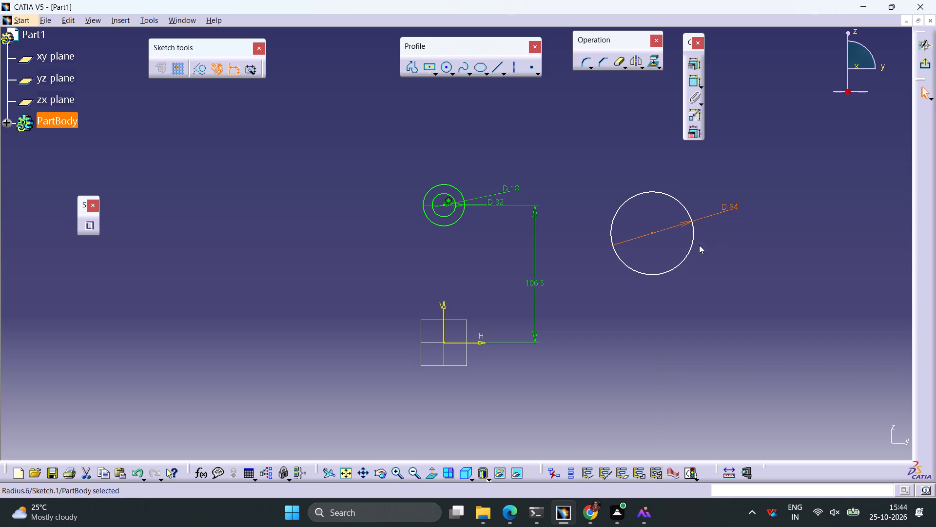
# Constrain the 64 mm circle concentric with the 32 mm circle.
pyautogui.click(688, 252)
pyautogui.keyDown('ctrl'); pyautogui.click(459, 219); pyautogui.keyUp('ctrl')
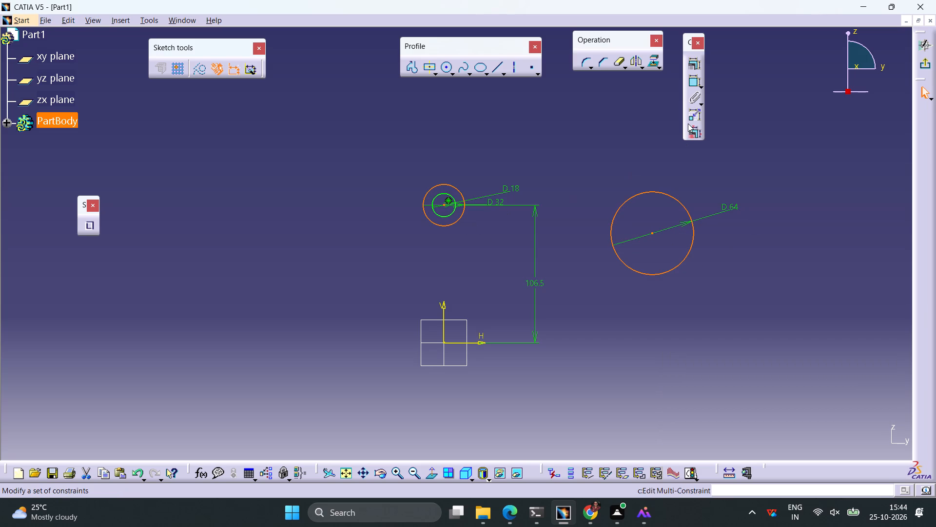
pyautogui.click(694, 62)
pyautogui.click(864, 286)
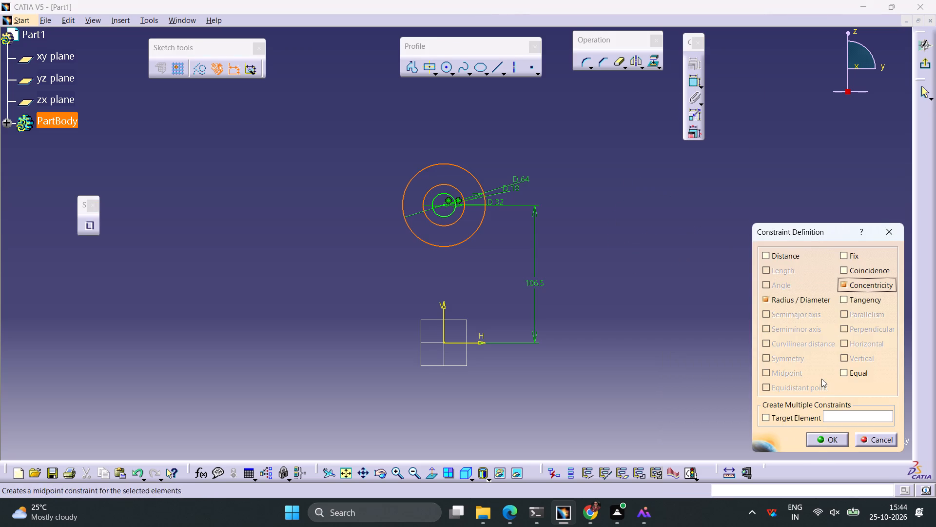
pyautogui.click(817, 441)
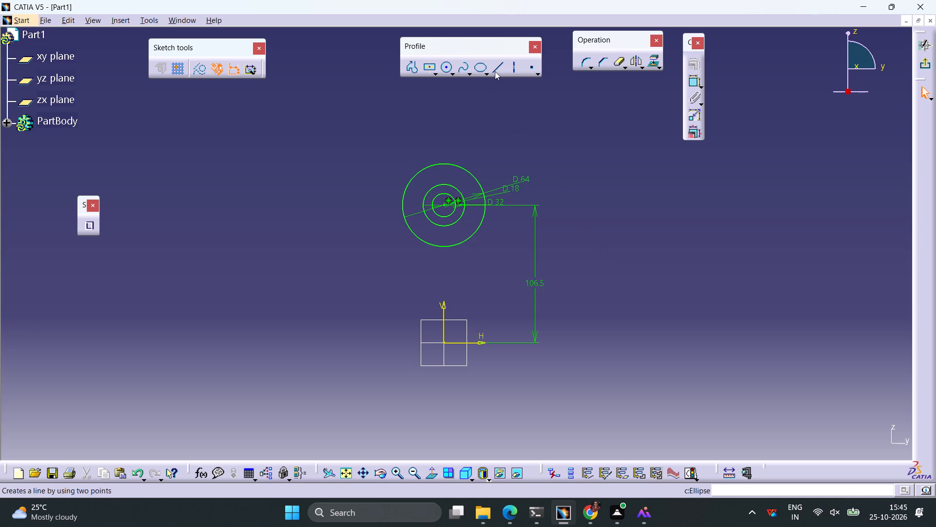
# Draw a vertical line from the circles' common centre upward to beyond the 64 mm circle.
pyautogui.click(495, 71)
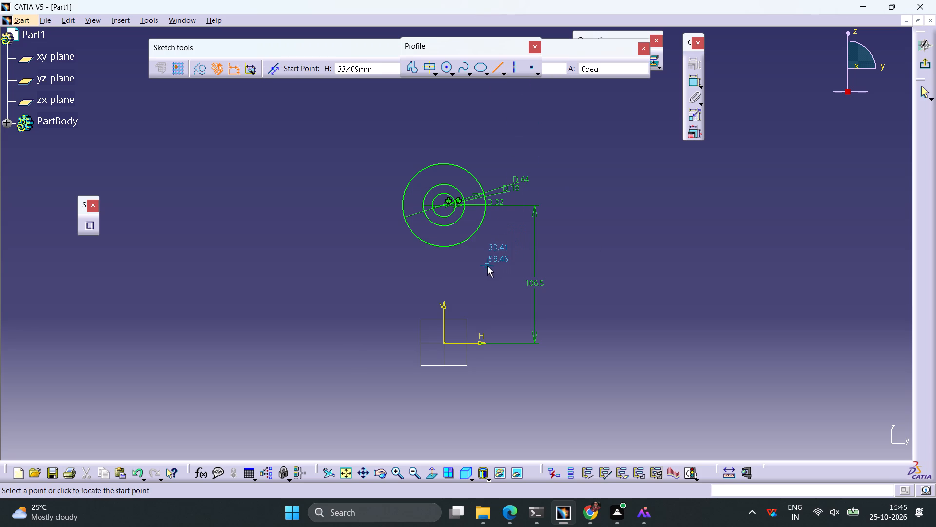
pyautogui.keyDown('ctrl'); pyautogui.moveTo(487, 266); pyautogui.dragTo(491, 240, button='middle'); pyautogui.keyUp('ctrl')
pyautogui.moveTo(492, 268); pyautogui.dragTo(511, 306, button='middle')
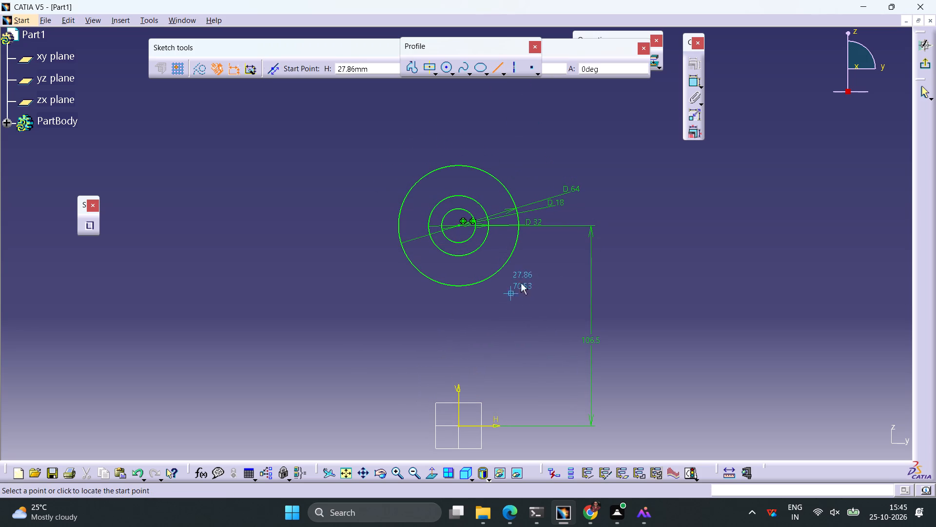
pyautogui.click(459, 224)
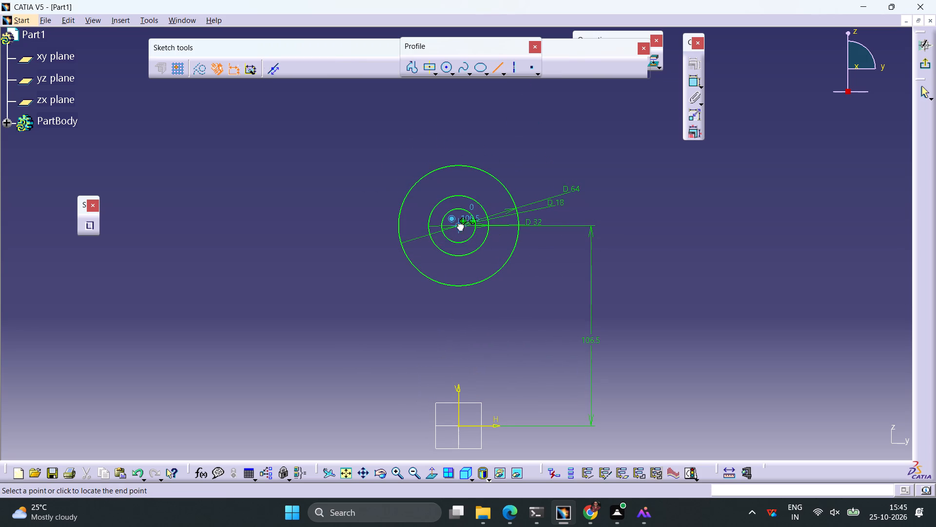
pyautogui.click(458, 139)
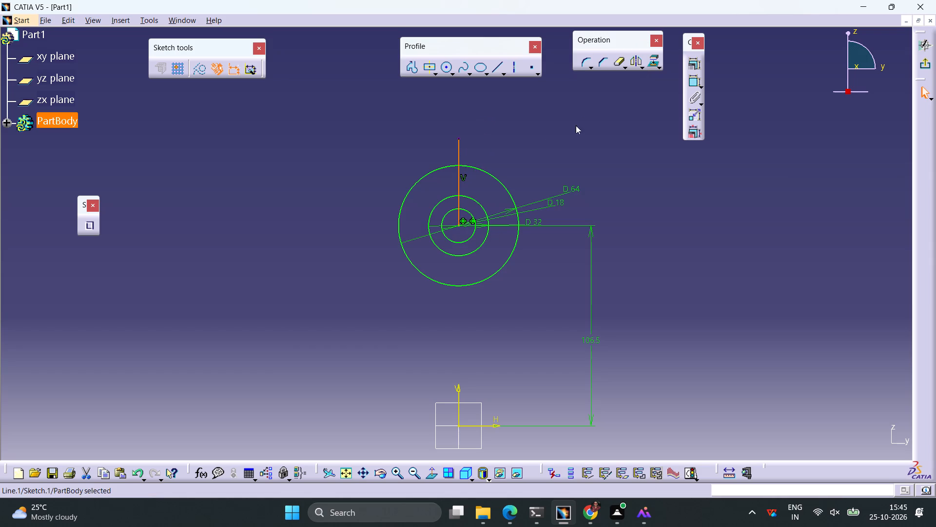
# Trim off the part of the vertical line that extends outside the 64 mm circle.
pyautogui.click(604, 92)
pyautogui.click(616, 61)
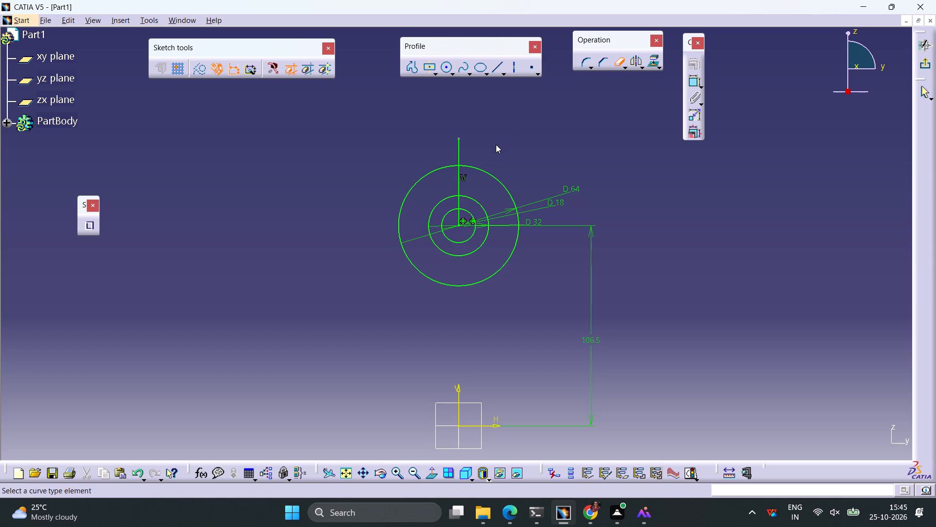
pyautogui.click(458, 148)
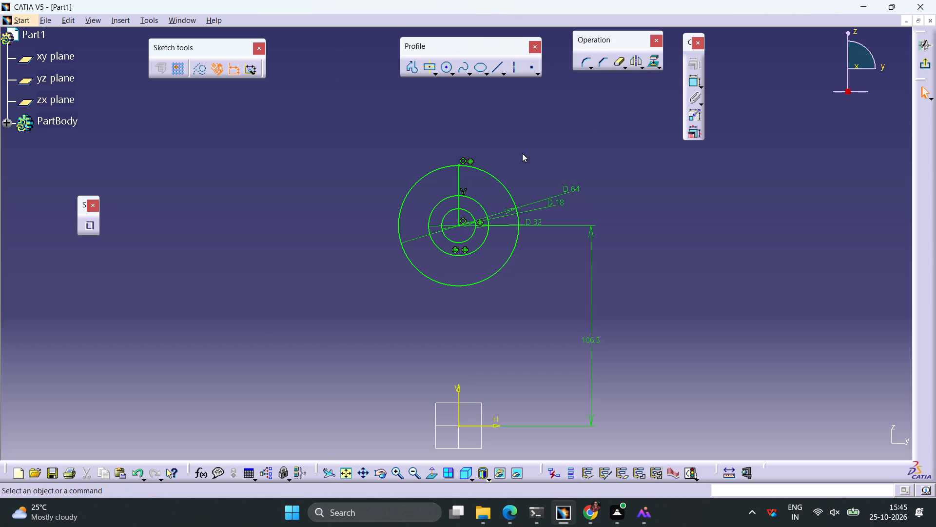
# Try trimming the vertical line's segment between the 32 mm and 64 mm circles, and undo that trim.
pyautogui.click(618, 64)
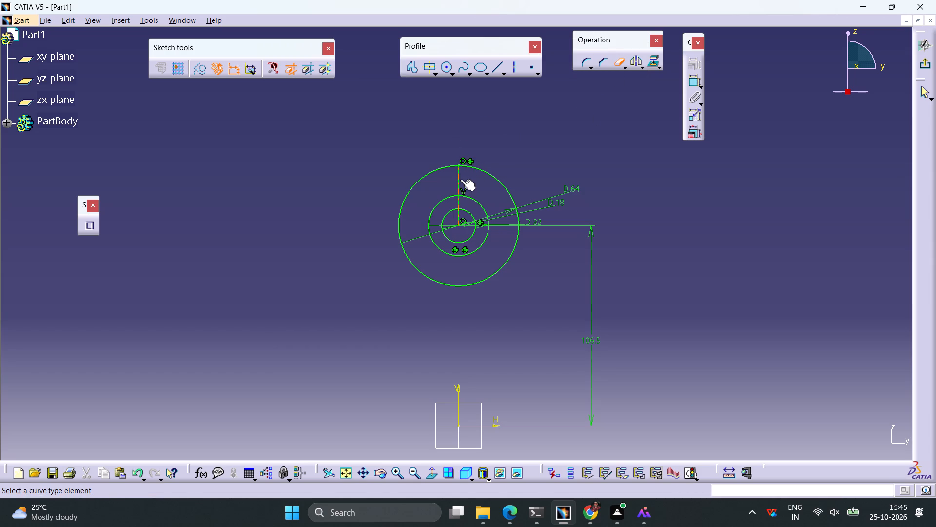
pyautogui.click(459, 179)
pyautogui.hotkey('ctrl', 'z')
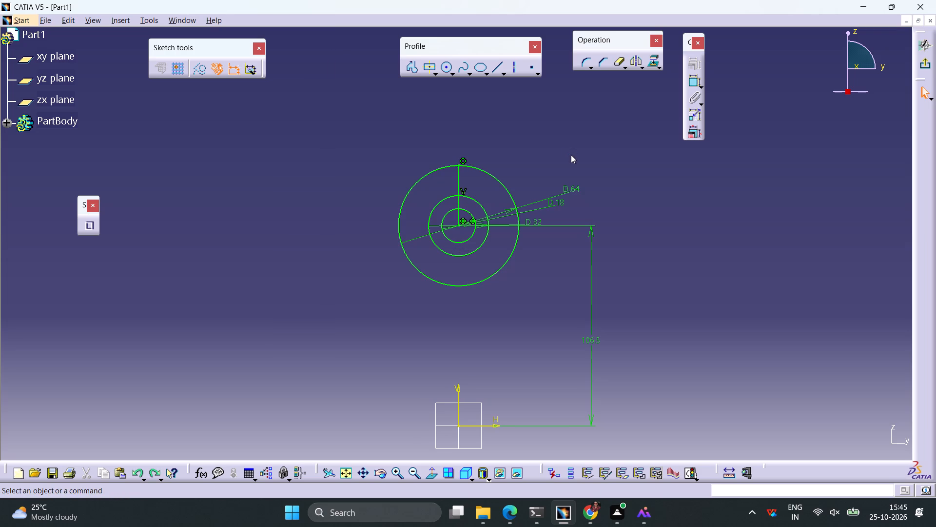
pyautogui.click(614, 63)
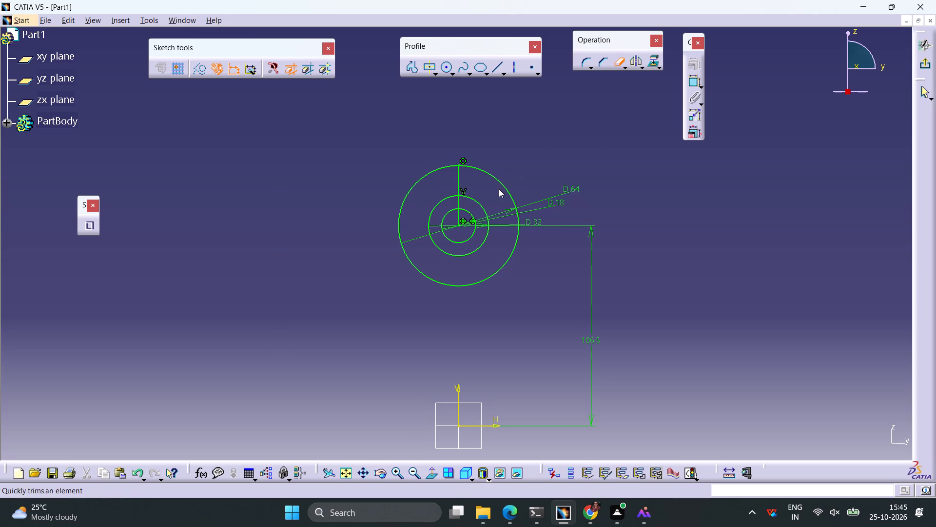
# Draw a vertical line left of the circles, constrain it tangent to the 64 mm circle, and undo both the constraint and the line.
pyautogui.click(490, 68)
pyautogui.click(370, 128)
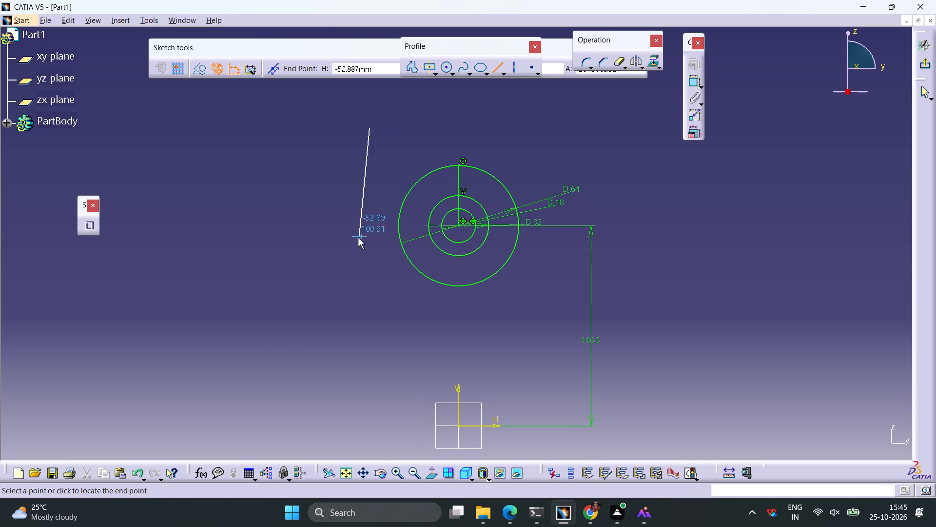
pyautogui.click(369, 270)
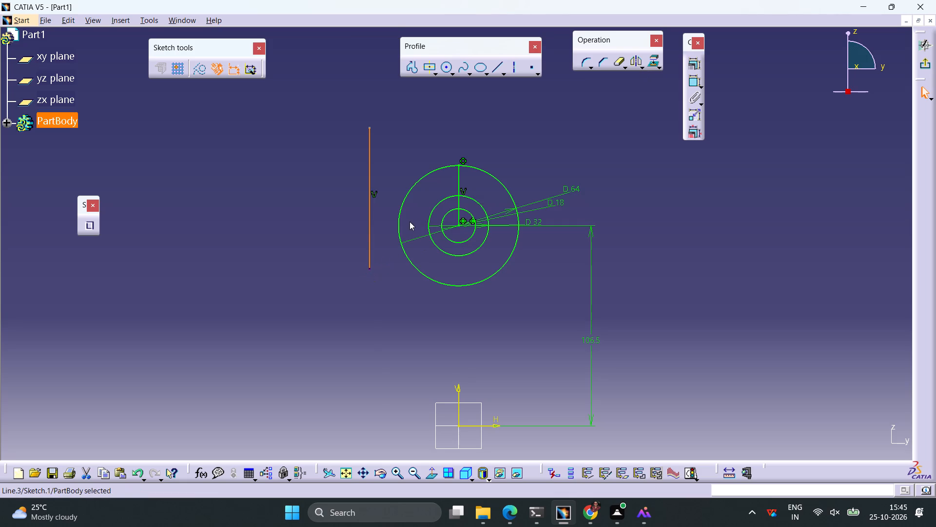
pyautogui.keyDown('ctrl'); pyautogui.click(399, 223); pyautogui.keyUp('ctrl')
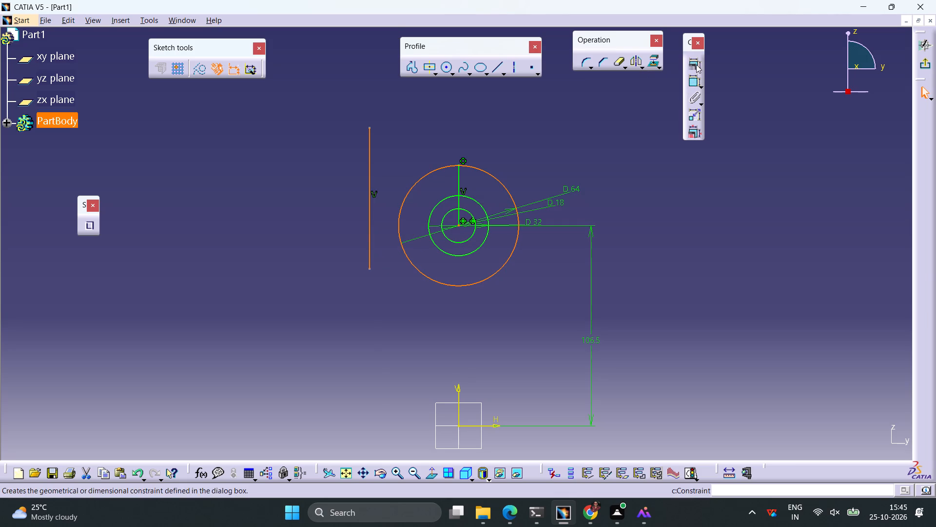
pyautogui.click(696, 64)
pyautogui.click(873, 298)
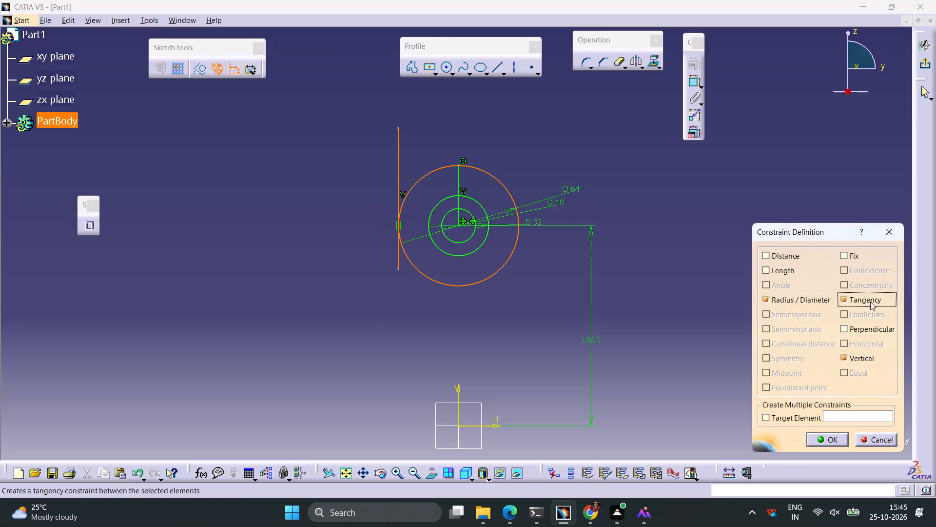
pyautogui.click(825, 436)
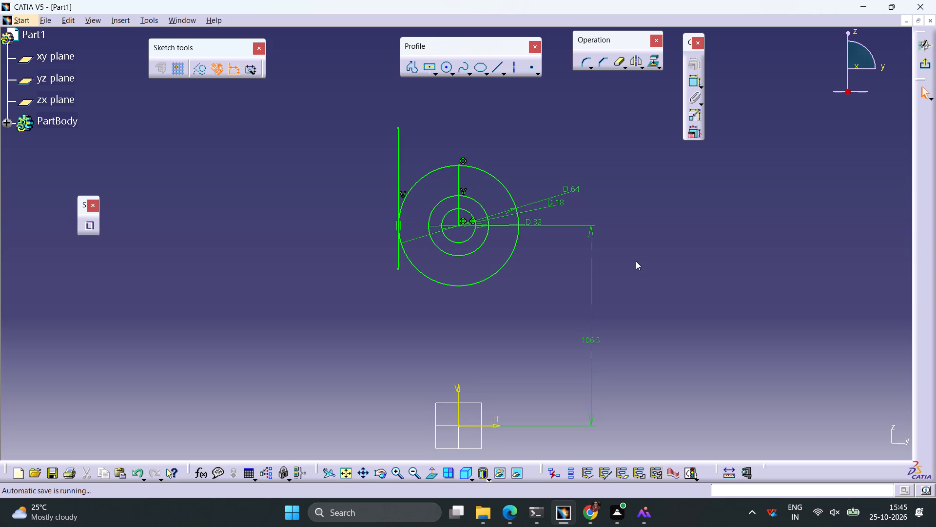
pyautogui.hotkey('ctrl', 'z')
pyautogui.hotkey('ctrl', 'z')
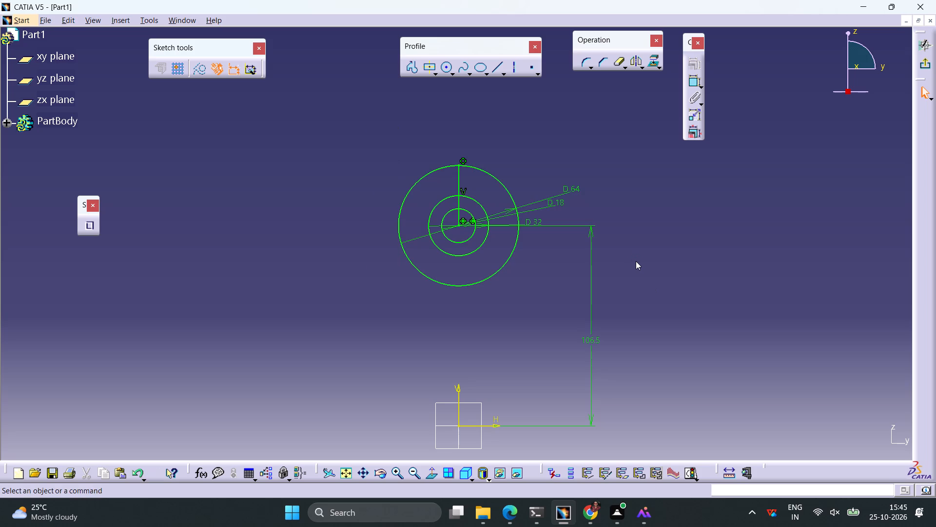
# Draw a vertical line left of the circles and constrain it tangent to the 32 mm circle.
pyautogui.click(494, 64)
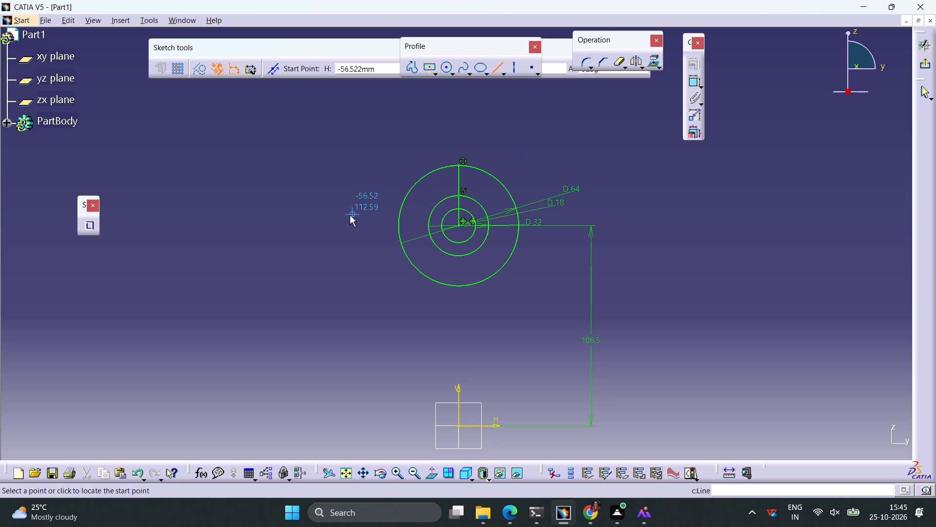
pyautogui.click(343, 172)
pyautogui.click(345, 275)
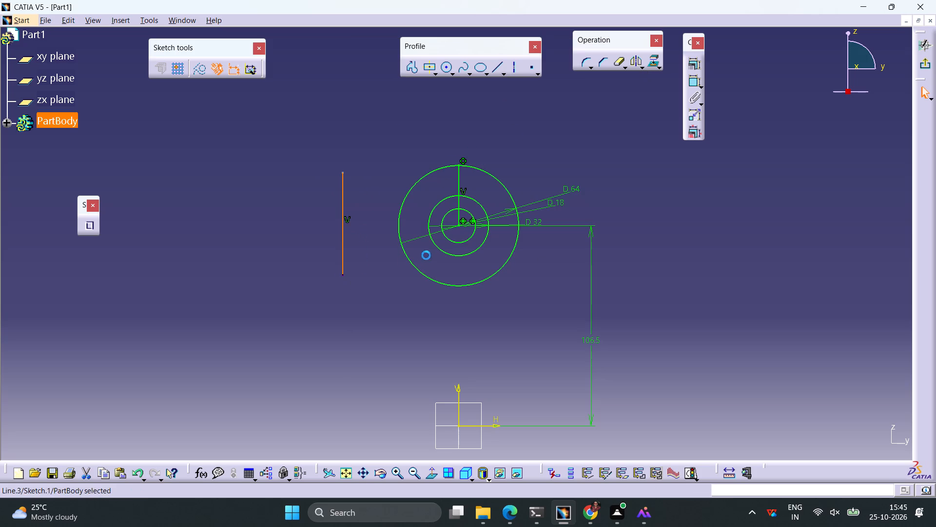
pyautogui.keyDown('ctrl'); pyautogui.click(429, 219); pyautogui.keyUp('ctrl')
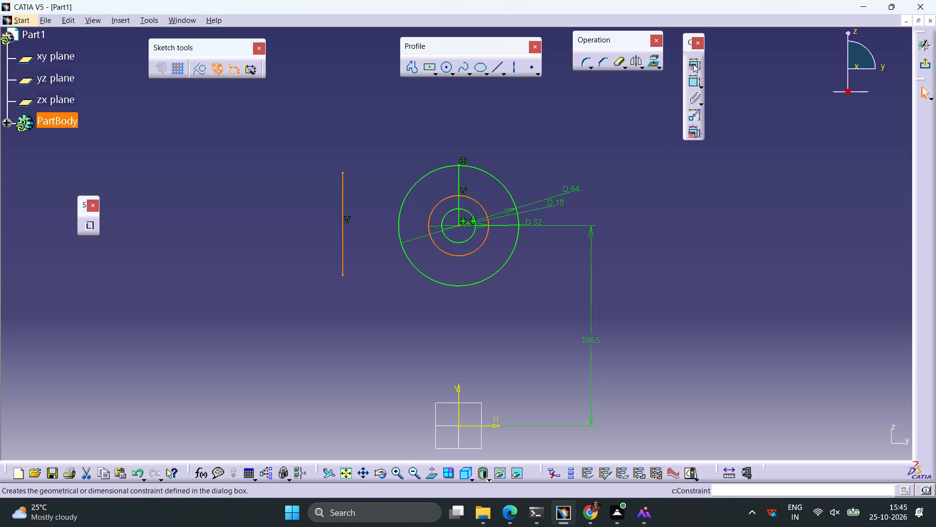
pyautogui.click(690, 62)
pyautogui.click(857, 302)
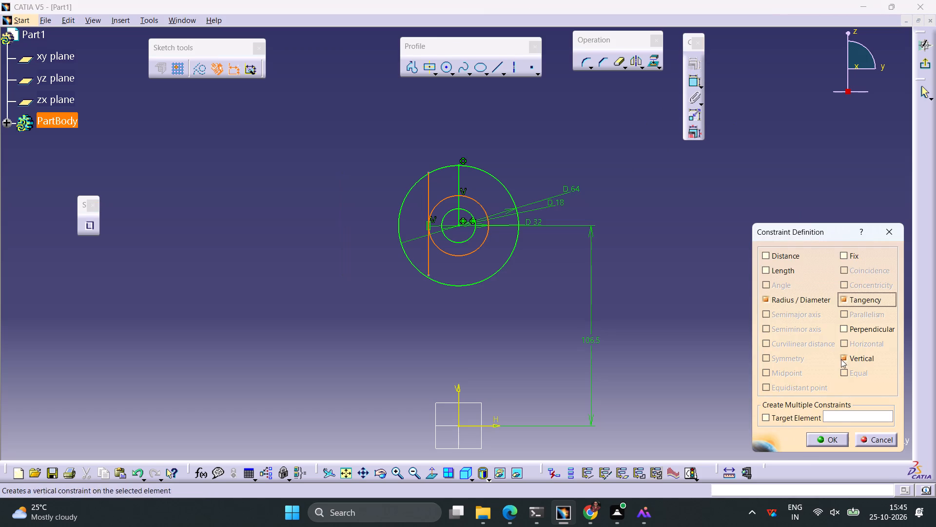
pyautogui.click(832, 441)
# Trim the 64 mm circle to the top arc between the two vertical lines, and cut off the tangent line's lower end.
pyautogui.click(618, 61)
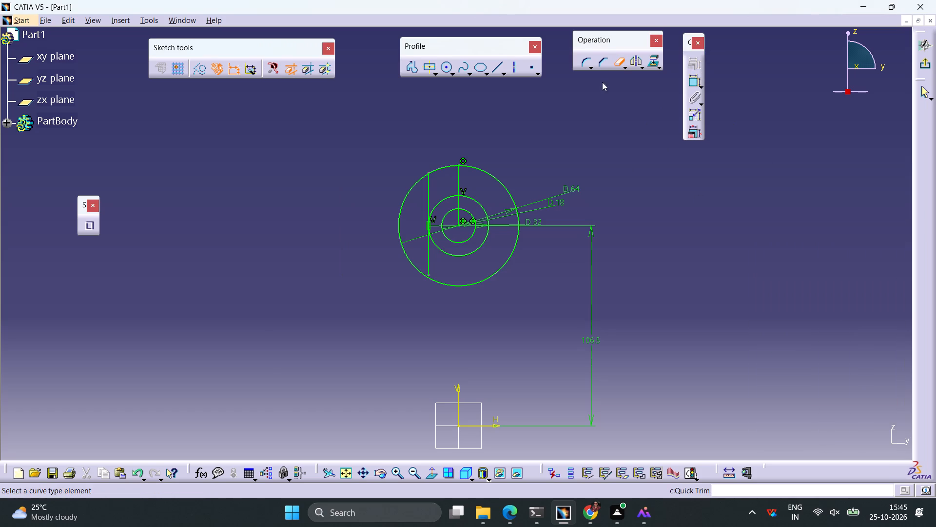
pyautogui.click(508, 260)
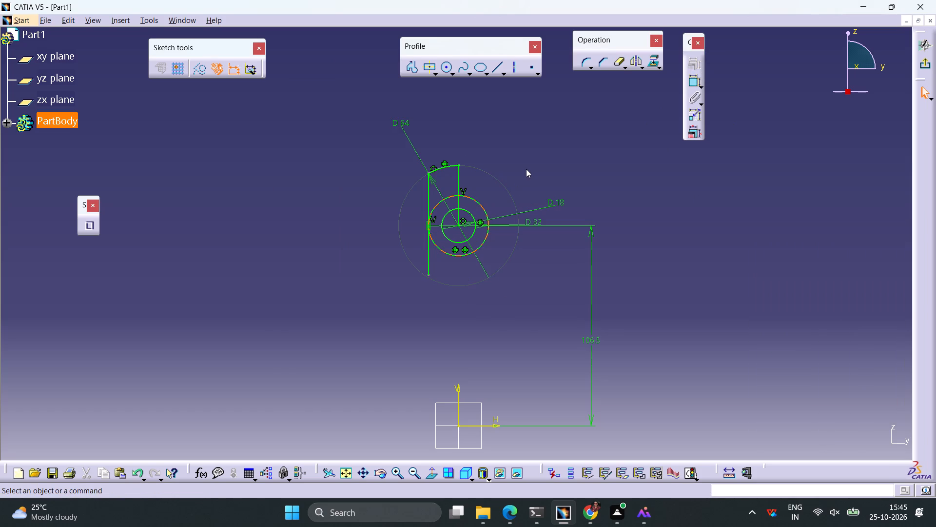
pyautogui.click(615, 62)
pyautogui.click(427, 265)
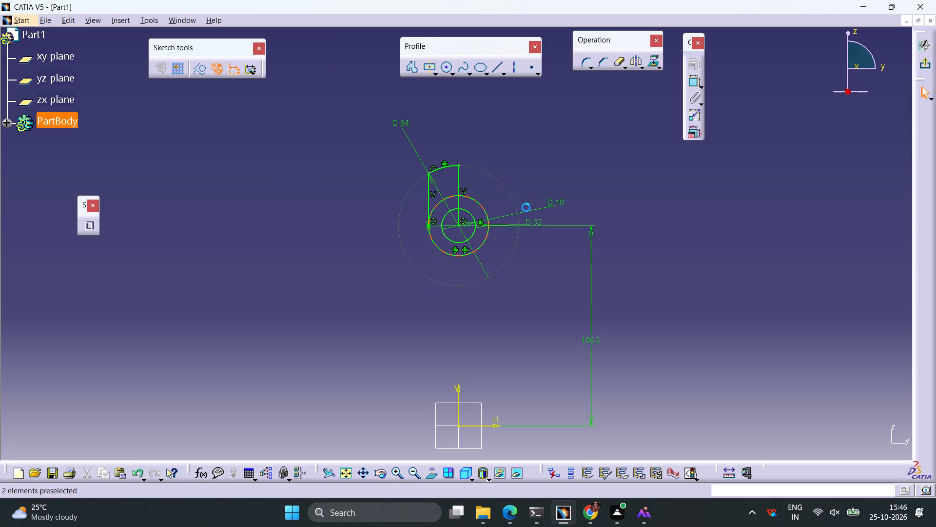
# Trim the 32 mm circle's upper-left arc between the vertical lines and remove the centre line's portion inside that circle.
pyautogui.click(616, 60)
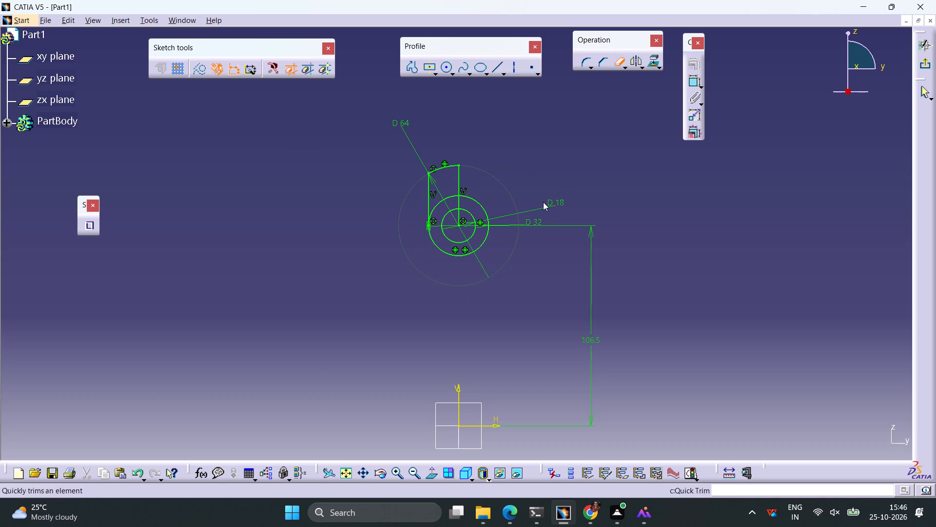
pyautogui.keyDown('ctrl'); pyautogui.moveTo(521, 242); pyautogui.dragTo(525, 198, button='middle'); pyautogui.keyUp('ctrl')
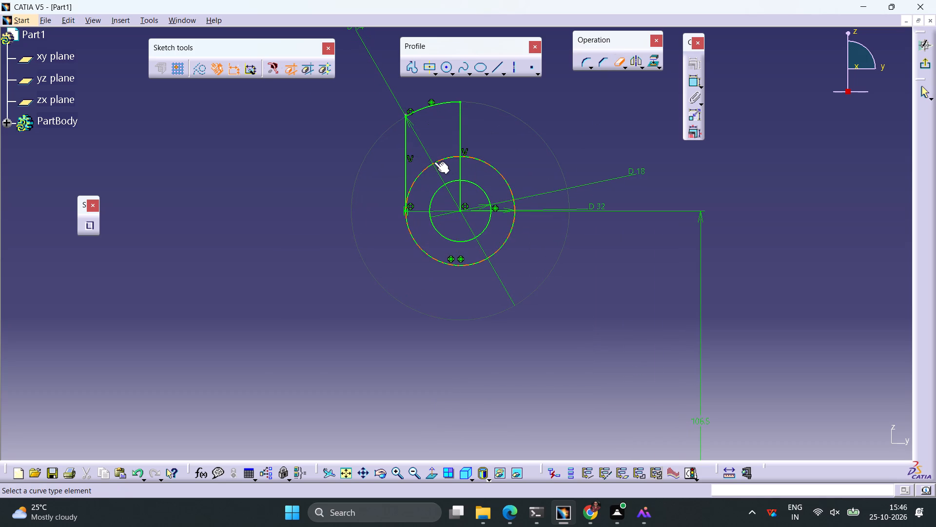
pyautogui.click(434, 162)
pyautogui.click(615, 61)
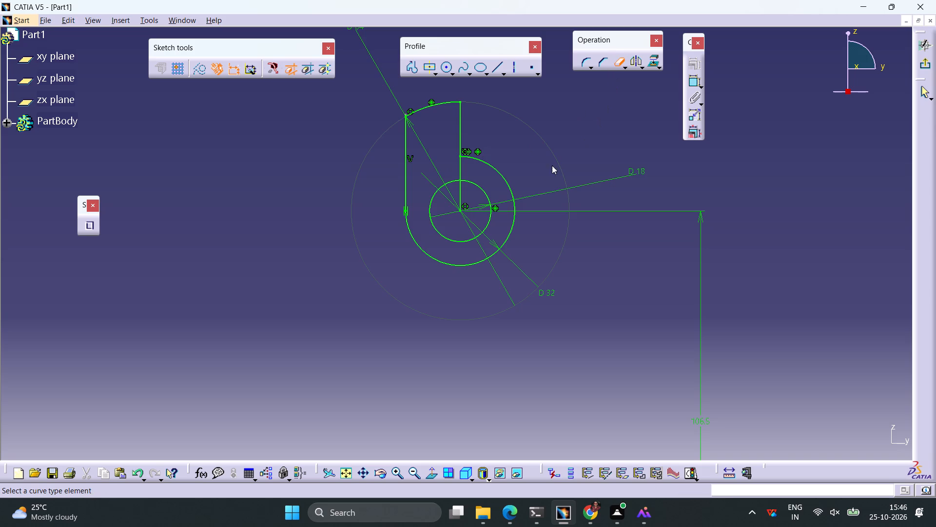
pyautogui.click(460, 170)
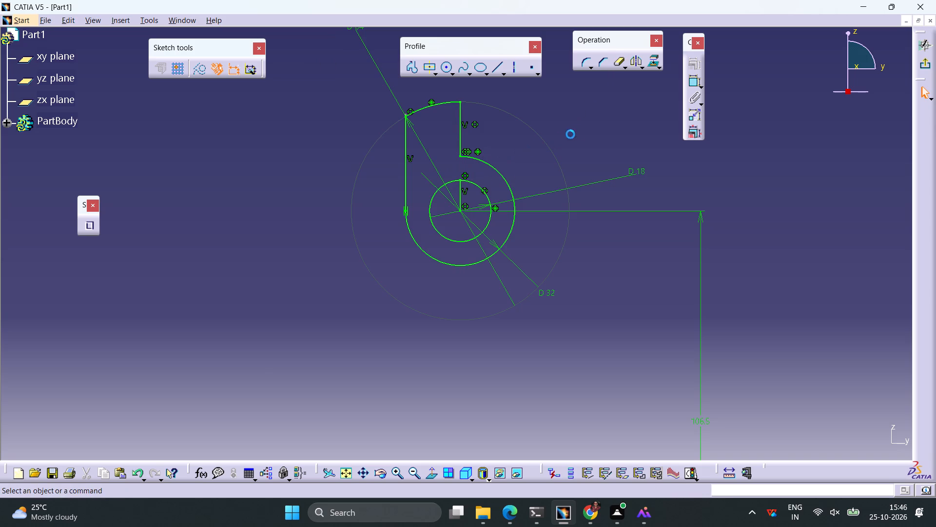
pyautogui.click(616, 63)
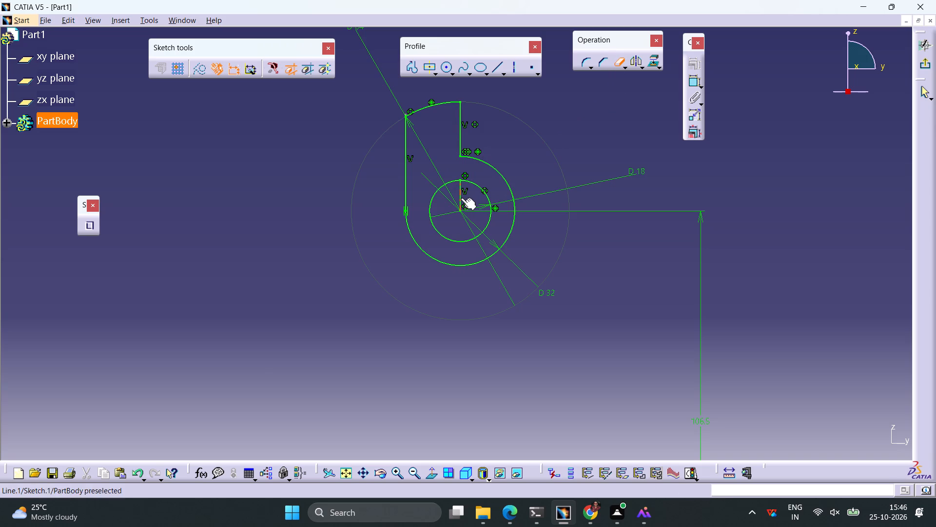
pyautogui.click(461, 198)
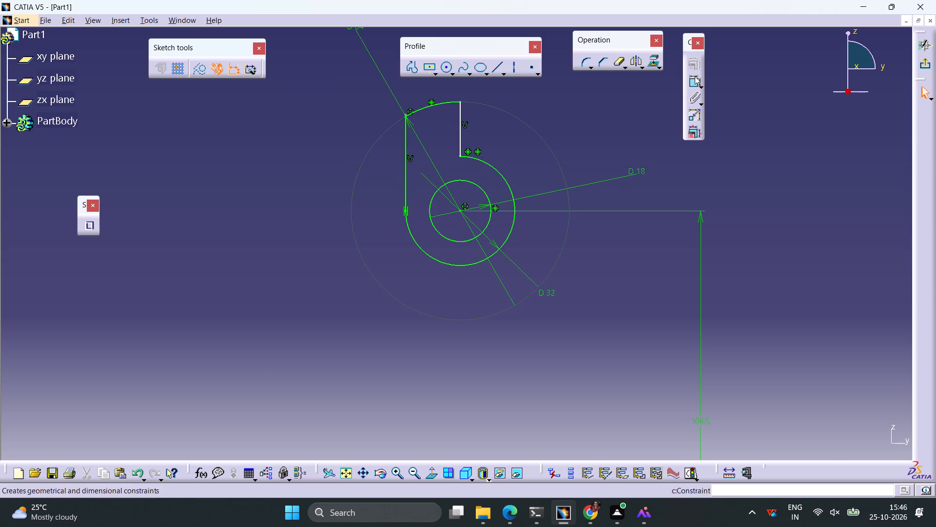
# Dimension the length of the short vertical line between the top arc and the 32 mm circle.
pyautogui.click(692, 79)
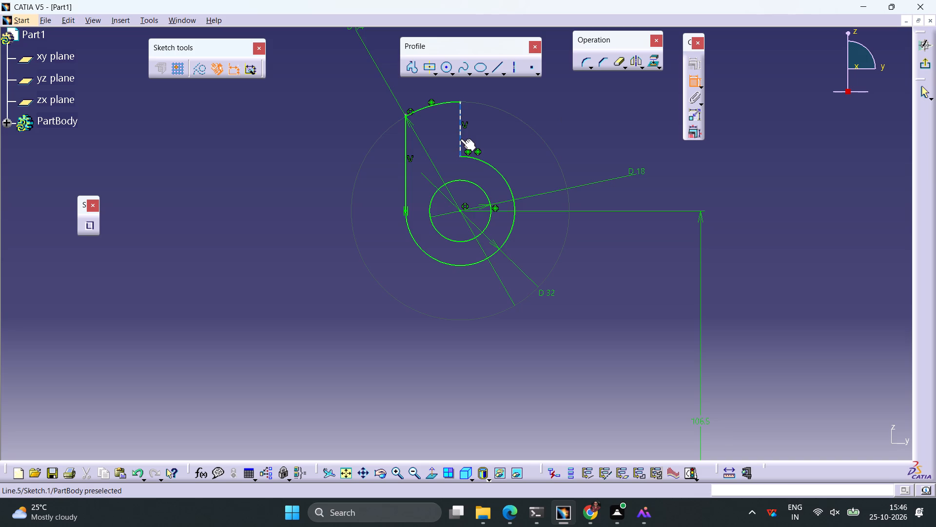
pyautogui.click(459, 142)
pyautogui.click(554, 141)
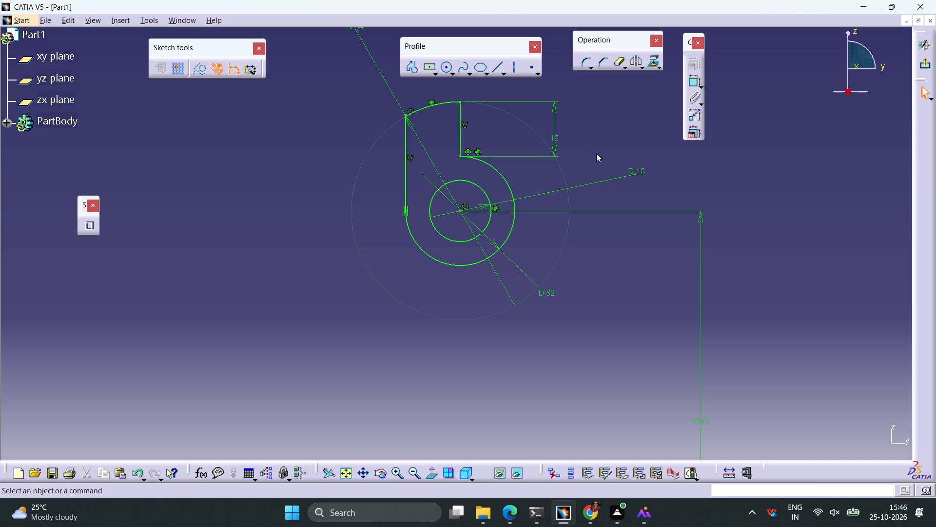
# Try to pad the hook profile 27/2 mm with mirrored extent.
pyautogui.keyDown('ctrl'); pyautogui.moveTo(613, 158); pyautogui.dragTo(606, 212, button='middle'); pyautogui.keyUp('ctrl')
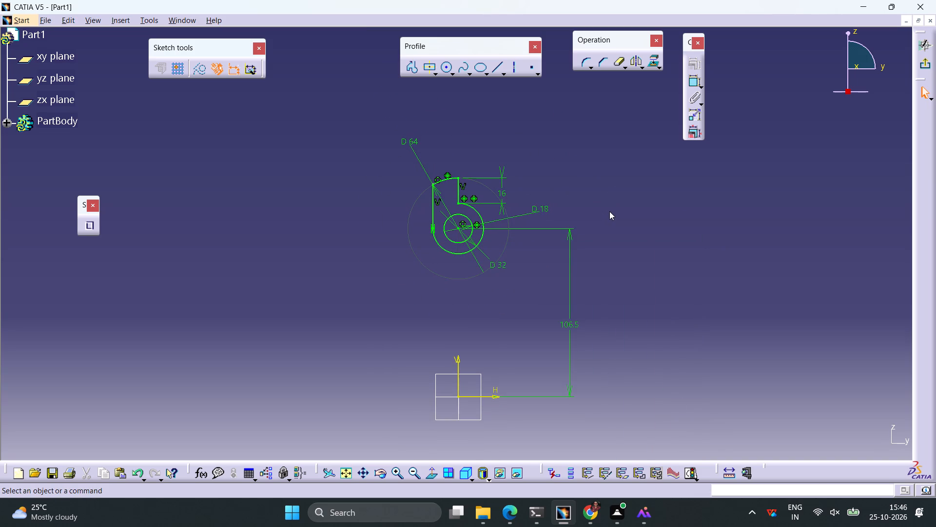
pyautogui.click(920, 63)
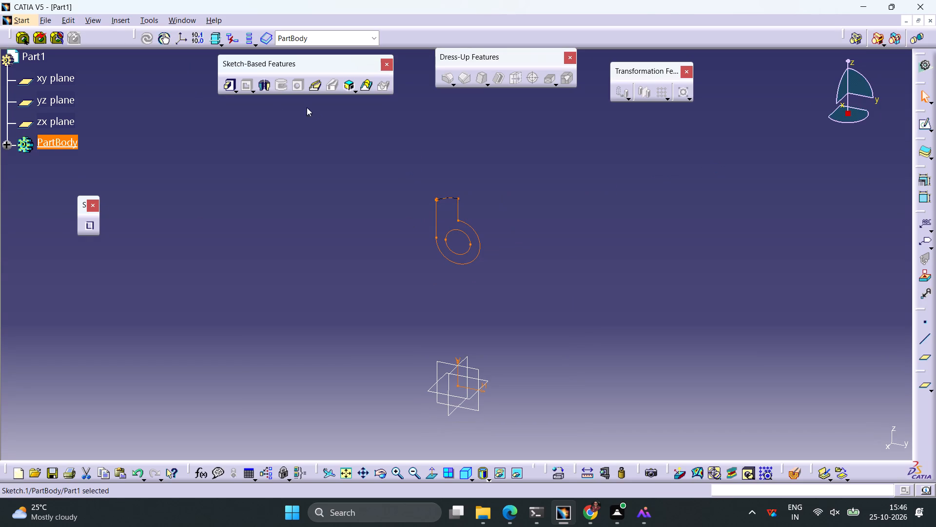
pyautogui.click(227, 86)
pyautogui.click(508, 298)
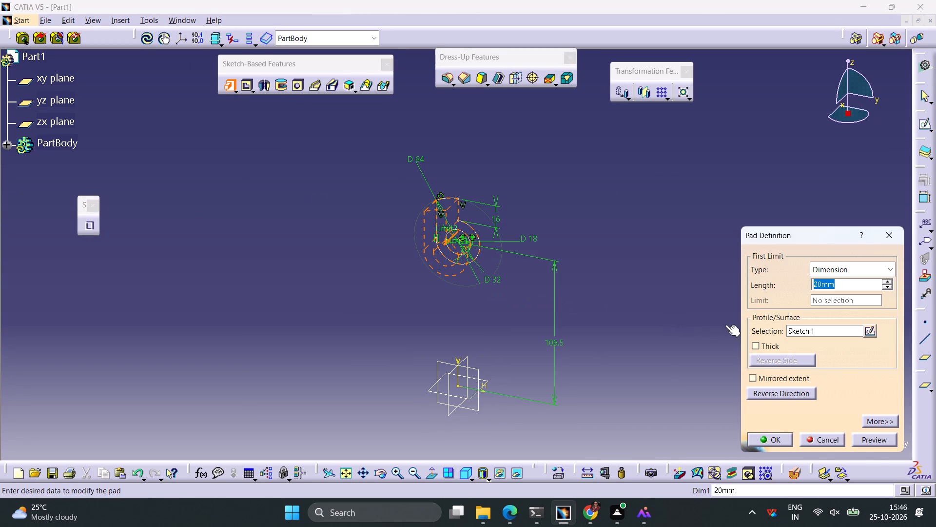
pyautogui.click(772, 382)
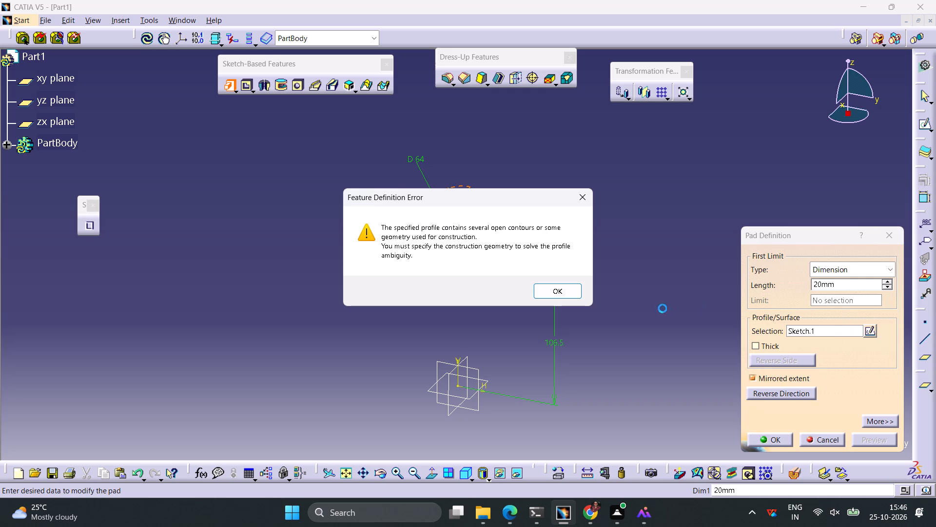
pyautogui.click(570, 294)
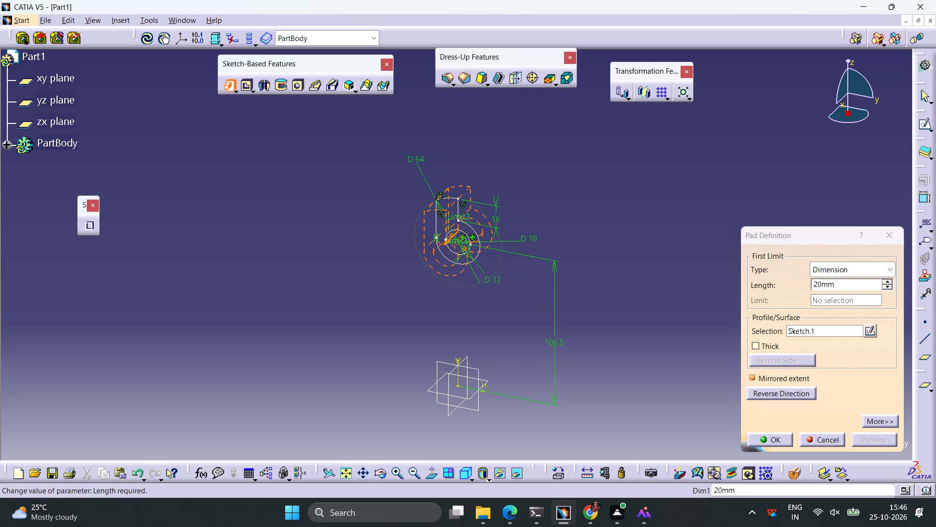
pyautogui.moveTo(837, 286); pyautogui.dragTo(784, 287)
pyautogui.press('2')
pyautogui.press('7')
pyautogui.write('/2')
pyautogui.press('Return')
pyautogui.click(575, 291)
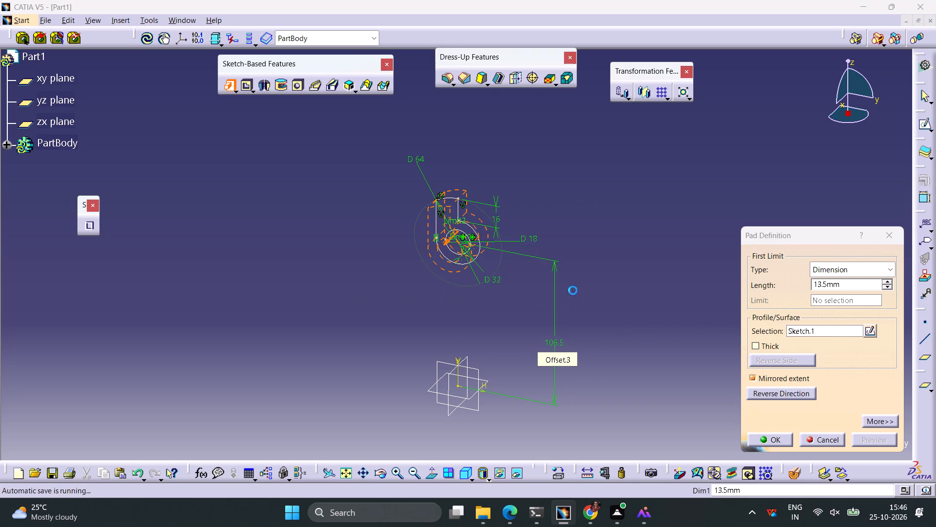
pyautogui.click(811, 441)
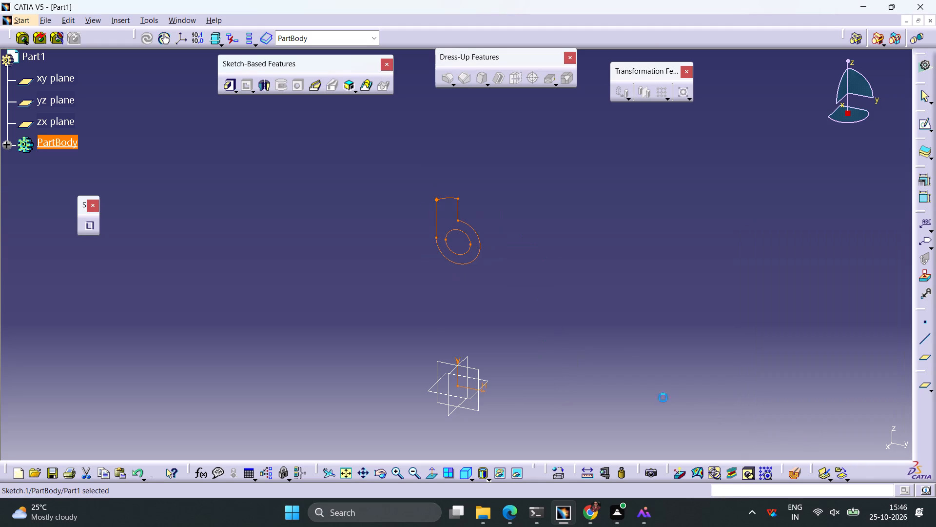
# Reopen the hook sketch, trim the tangent line's stub projecting above the top arc, and check the sketch's solving status.
pyautogui.doubleClick(479, 255)
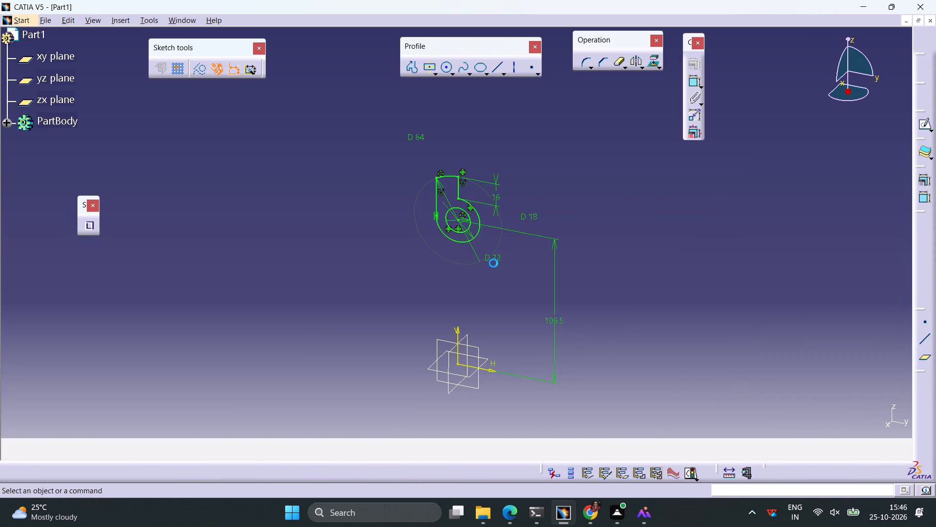
pyautogui.keyDown('ctrl'); pyautogui.moveTo(448, 197); pyautogui.dragTo(444, 122, button='middle'); pyautogui.keyUp('ctrl')
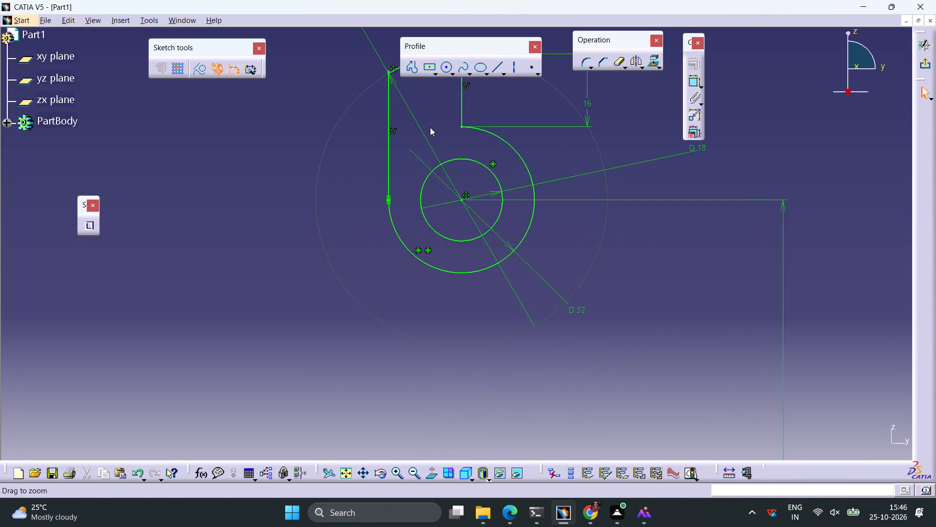
pyautogui.moveTo(430, 134); pyautogui.dragTo(453, 282, button='middle')
pyautogui.keyDown('ctrl'); pyautogui.moveTo(441, 276); pyautogui.dragTo(442, 160, button='middle'); pyautogui.keyUp('ctrl')
pyautogui.moveTo(357, 191); pyautogui.dragTo(586, 348, button='middle')
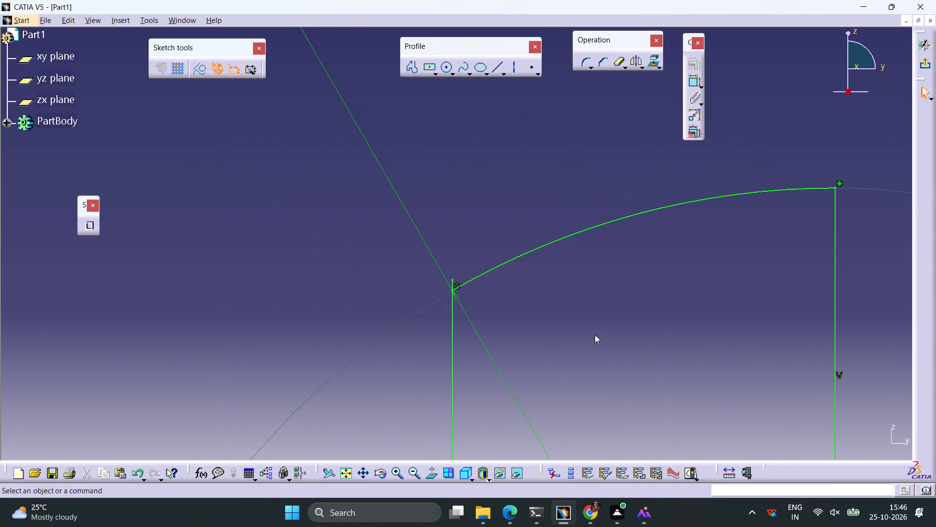
pyautogui.click(620, 63)
pyautogui.keyDown('ctrl'); pyautogui.moveTo(476, 335); pyautogui.dragTo(476, 284, button='middle'); pyautogui.keyUp('ctrl')
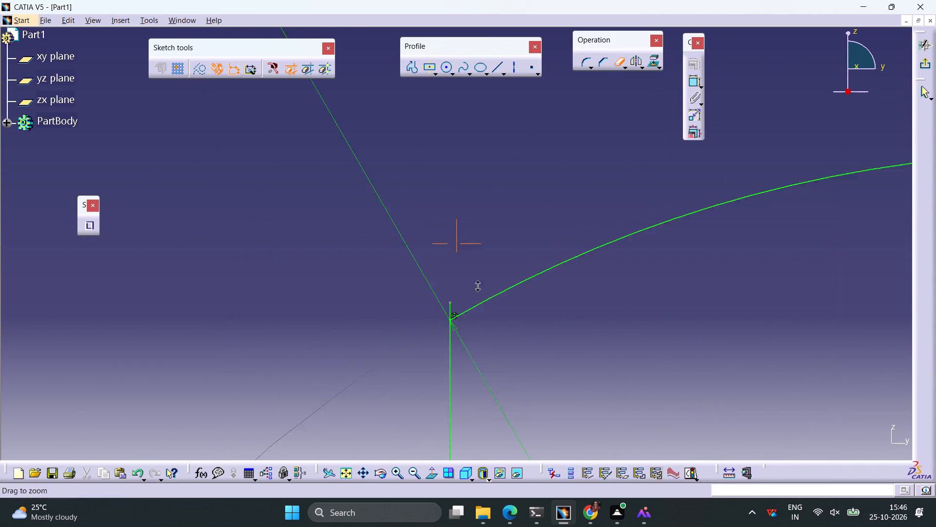
pyautogui.keyDown('ctrl'); pyautogui.moveTo(476, 284); pyautogui.dragTo(482, 254, button='middle'); pyautogui.keyUp('ctrl')
pyautogui.click(443, 372)
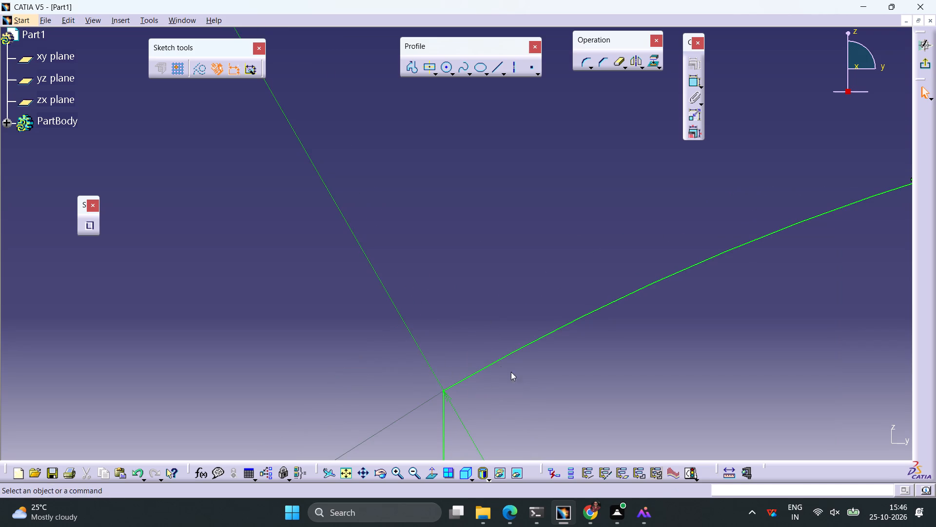
pyautogui.click(690, 471)
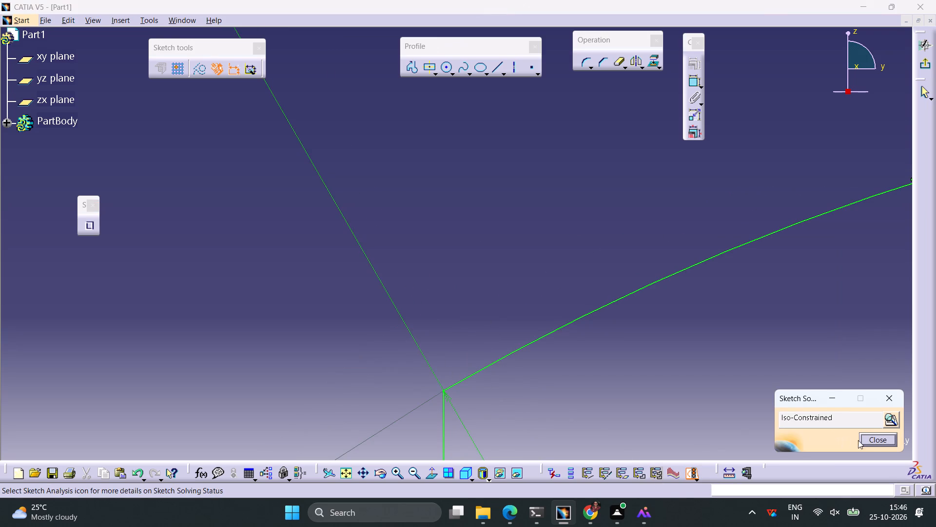
pyautogui.click(870, 438)
# Exit the sketch and pad the hook profile 27/2 mm with mirrored extent.
pyautogui.click(922, 67)
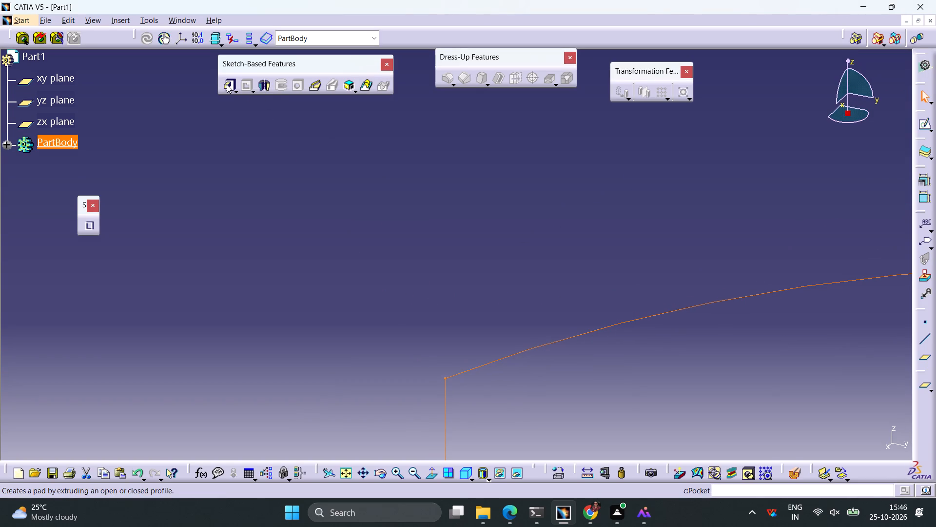
pyautogui.click(227, 84)
pyautogui.keyDown('ctrl'); pyautogui.moveTo(570, 233); pyautogui.dragTo(528, 389, button='middle'); pyautogui.keyUp('ctrl')
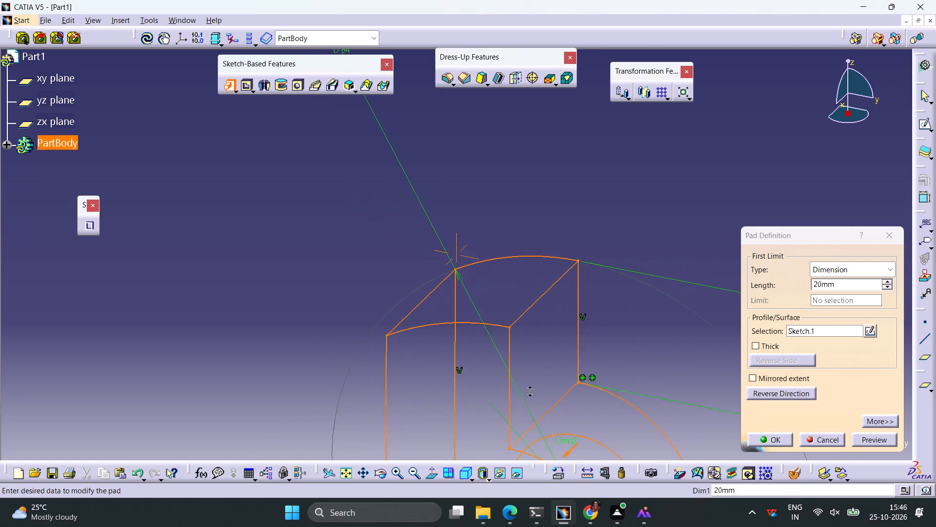
pyautogui.keyDown('ctrl'); pyautogui.moveTo(528, 389); pyautogui.dragTo(527, 410, button='middle'); pyautogui.keyUp('ctrl')
pyautogui.click(758, 382)
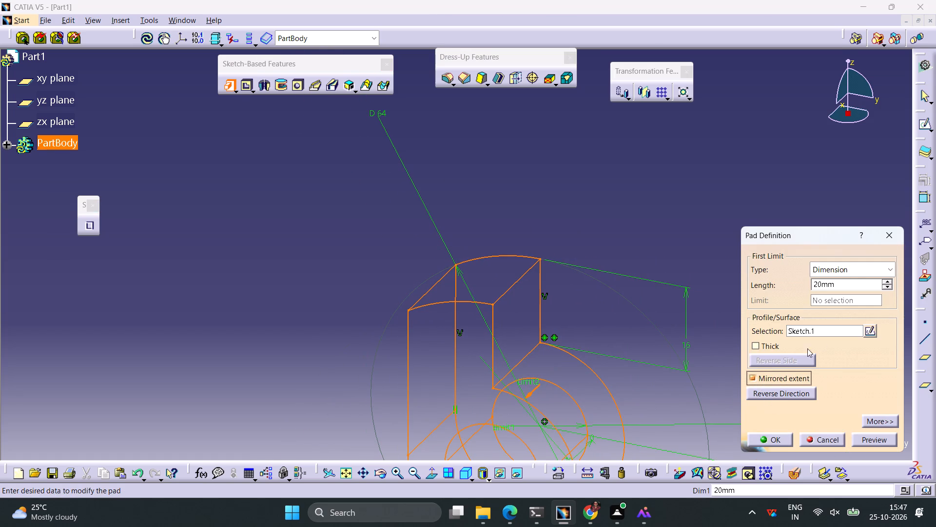
pyautogui.moveTo(839, 283); pyautogui.dragTo(777, 290)
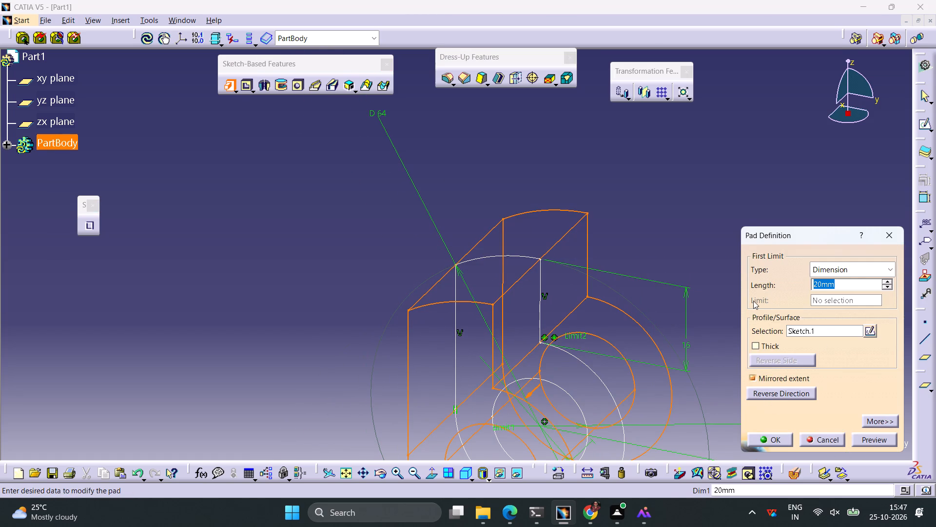
pyautogui.write('27/2')
pyautogui.press('Return')
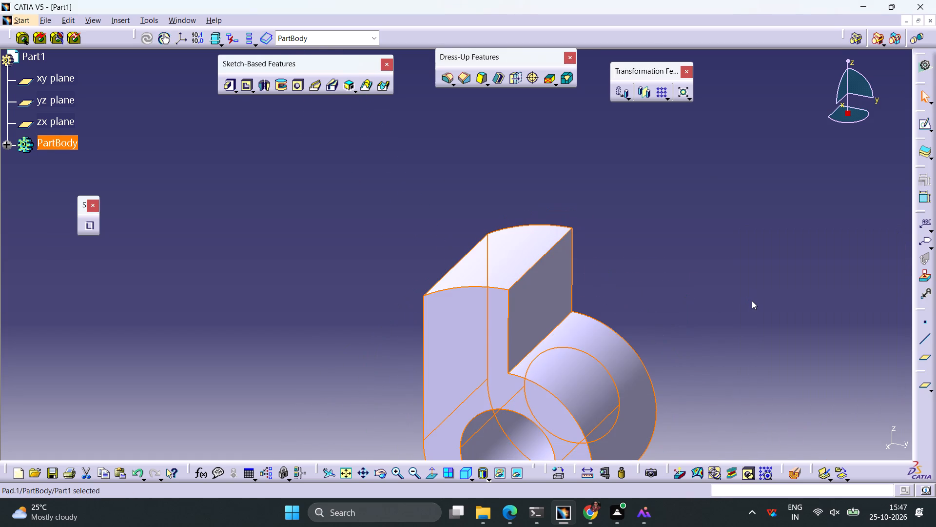
pyautogui.keyDown('ctrl'); pyautogui.moveTo(717, 265); pyautogui.dragTo(697, 339, button='middle'); pyautogui.keyUp('ctrl')
pyautogui.click(635, 349)
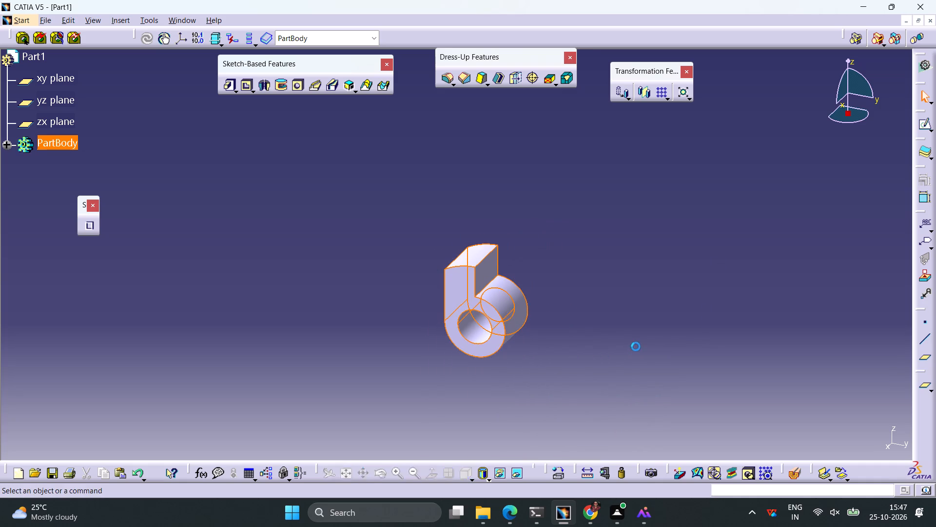
# Start a new sketch on the yz plane and draw an 18 mm diameter circle centred on the origin.
pyautogui.keyDown('ctrl'); pyautogui.moveTo(630, 289); pyautogui.dragTo(623, 352, button='middle'); pyautogui.keyUp('ctrl')
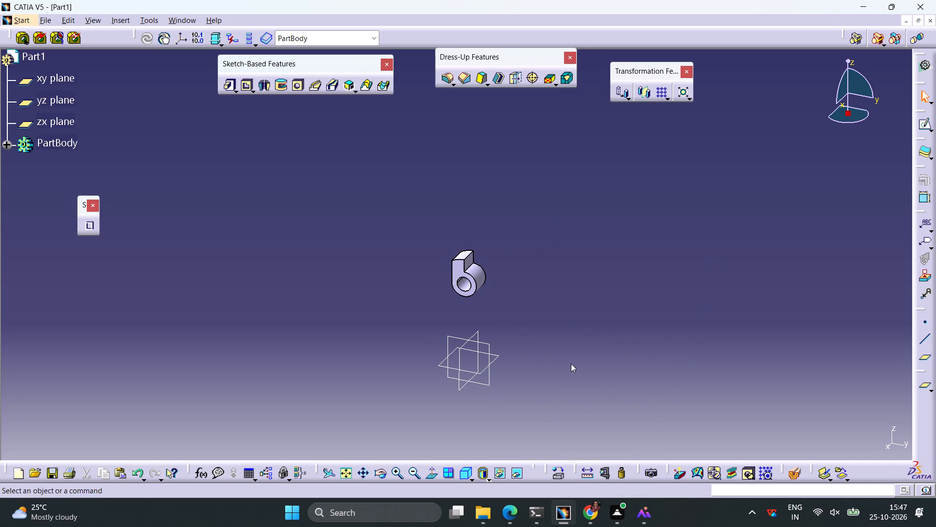
pyautogui.click(487, 379)
pyautogui.click(921, 124)
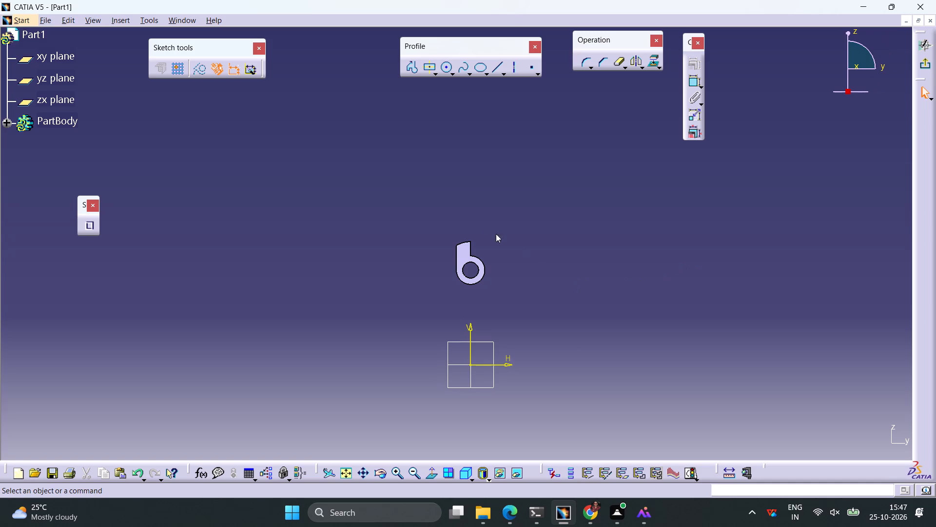
pyautogui.click(444, 70)
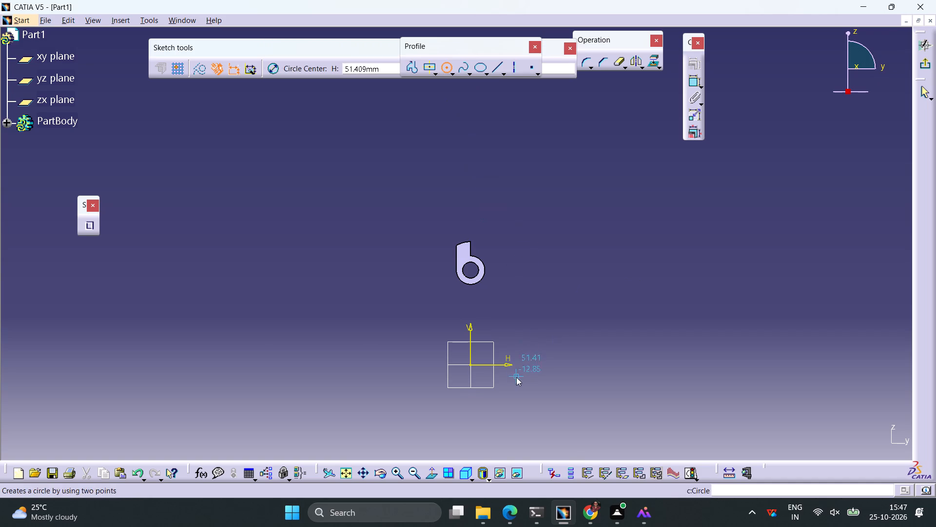
pyautogui.keyDown('ctrl'); pyautogui.moveTo(518, 380); pyautogui.dragTo(521, 332, button='middle'); pyautogui.keyUp('ctrl')
pyautogui.moveTo(540, 399); pyautogui.dragTo(541, 286, button='middle')
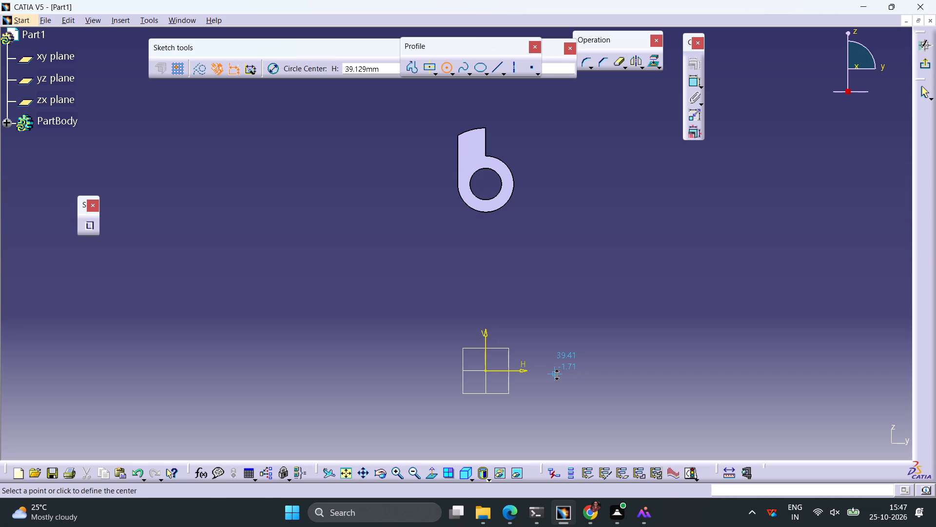
pyautogui.click(486, 369)
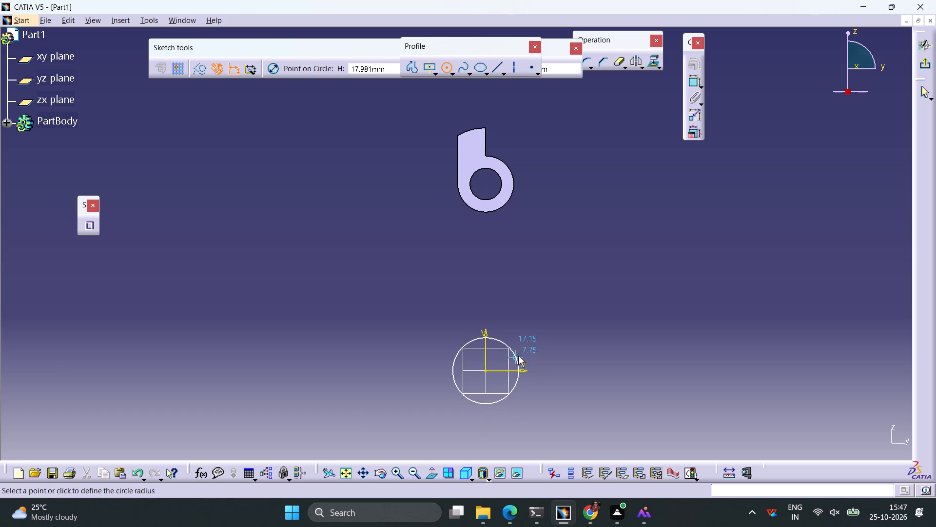
pyautogui.click(531, 349)
pyautogui.click(689, 83)
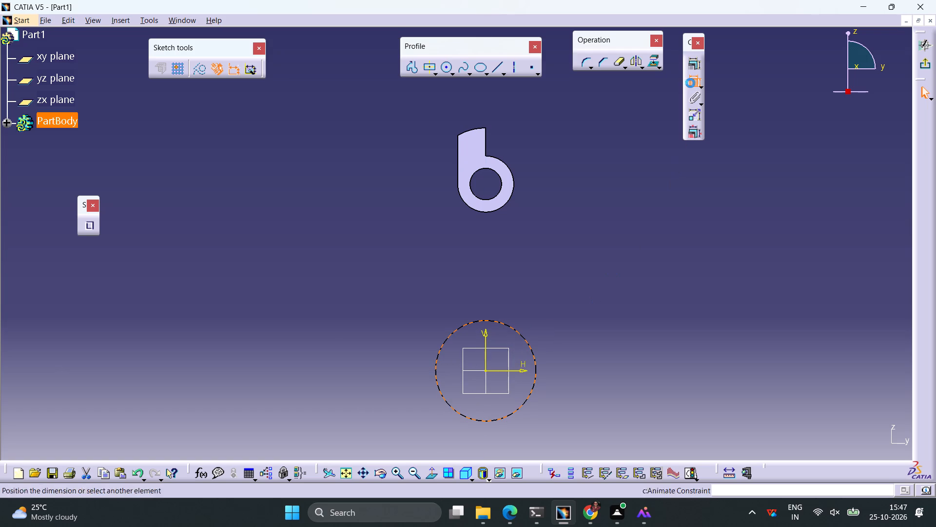
pyautogui.click(564, 357)
pyautogui.doubleClick(568, 356)
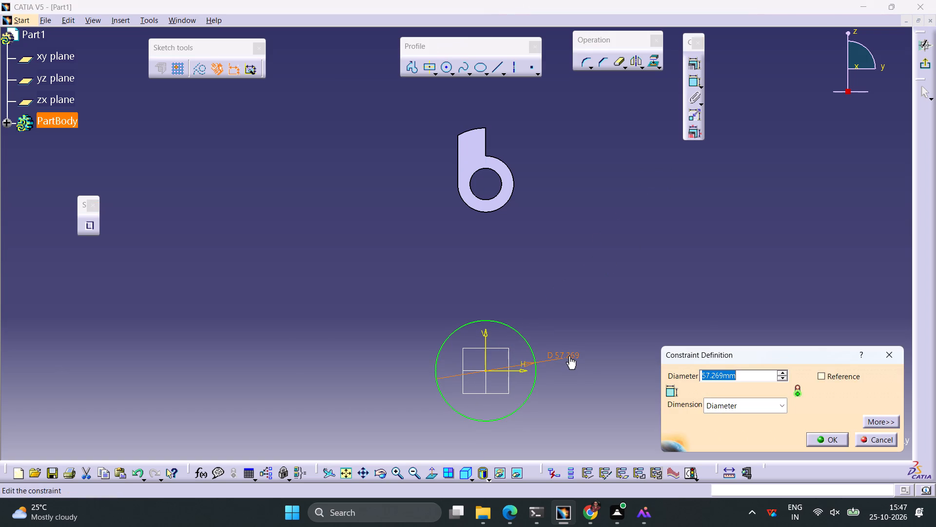
pyautogui.write('18')
pyautogui.press('Return')
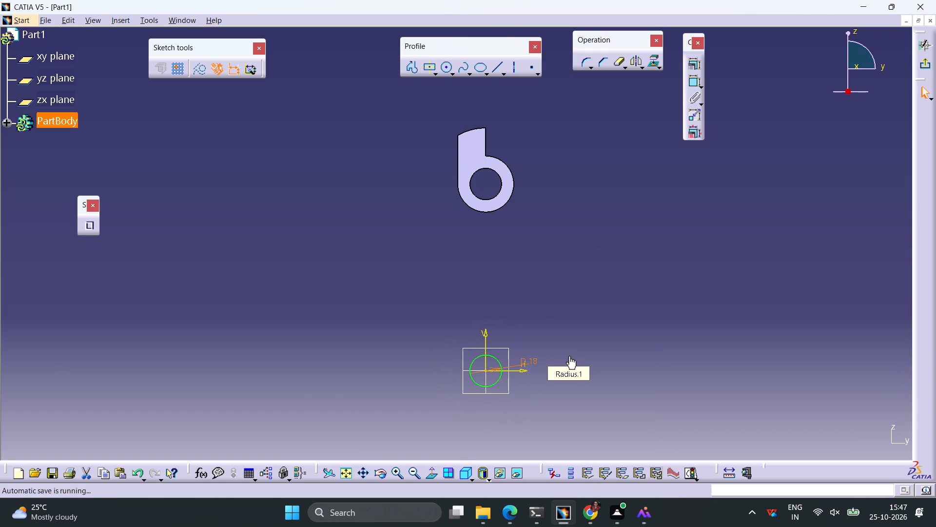
# Draw a second circle to the upper right of the 18 mm circle and set its diameter to 32 mm.
pyautogui.click(446, 69)
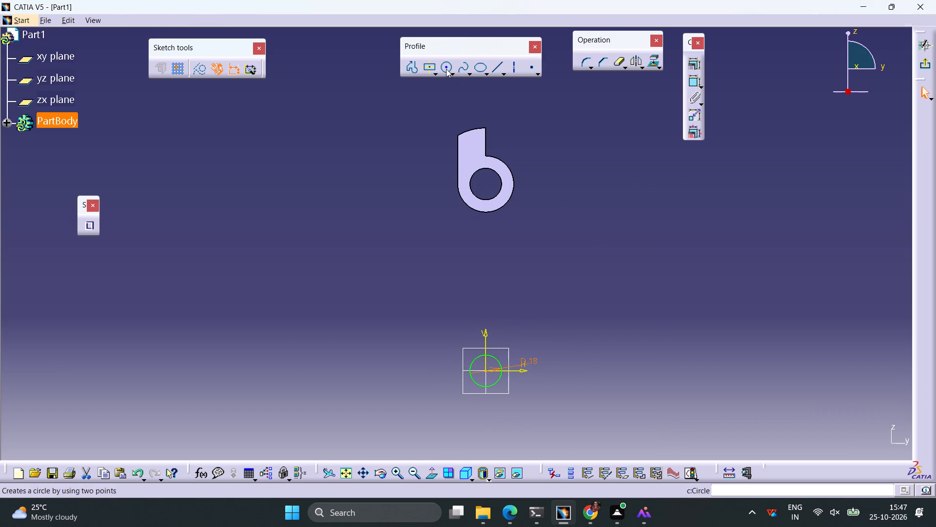
pyautogui.click(616, 329)
pyautogui.click(640, 320)
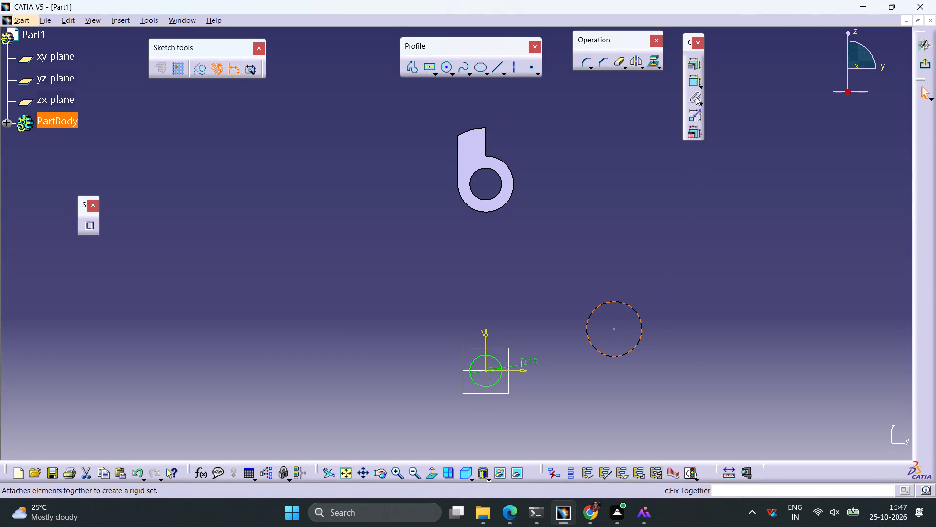
pyautogui.click(692, 81)
pyautogui.click(709, 290)
pyautogui.doubleClick(716, 284)
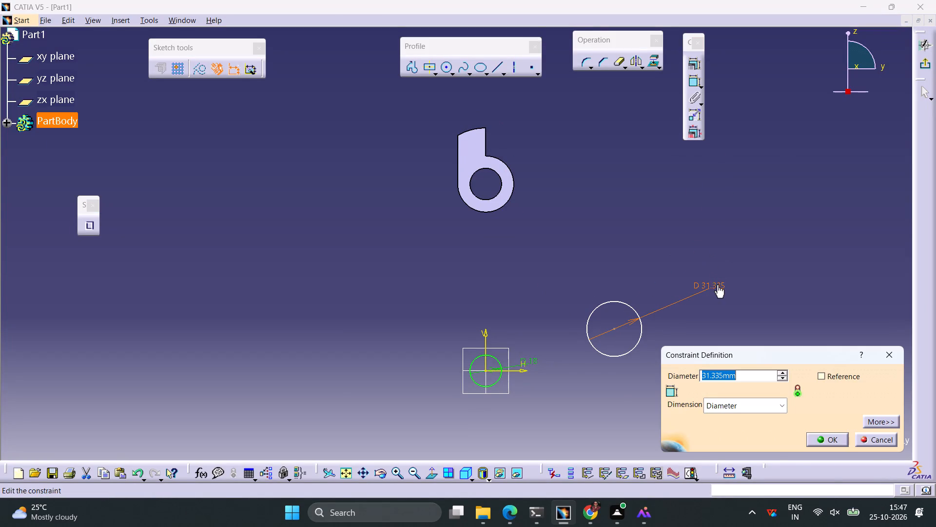
pyautogui.write('32')
pyautogui.press('Return')
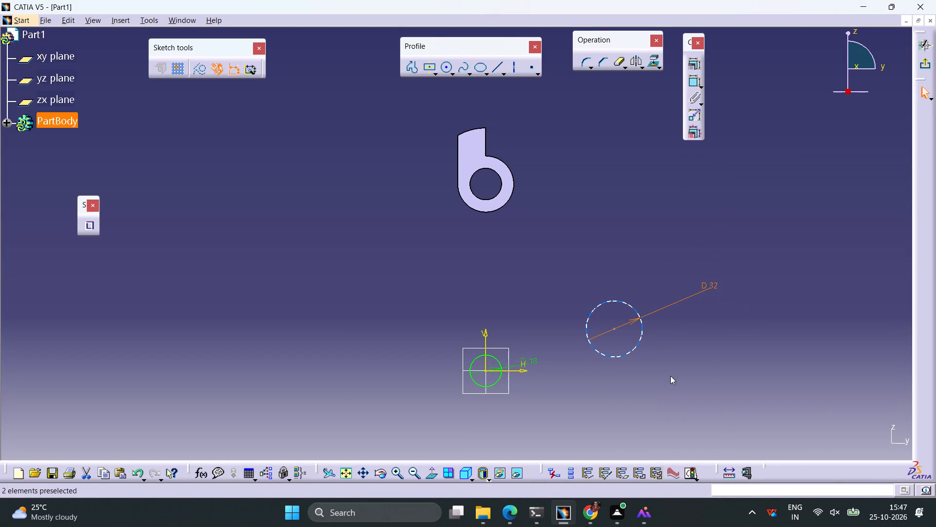
pyautogui.click(670, 376)
# Constrain the 32 mm circle to be concentric with the 18 mm circle at the origin.
pyautogui.click(630, 351)
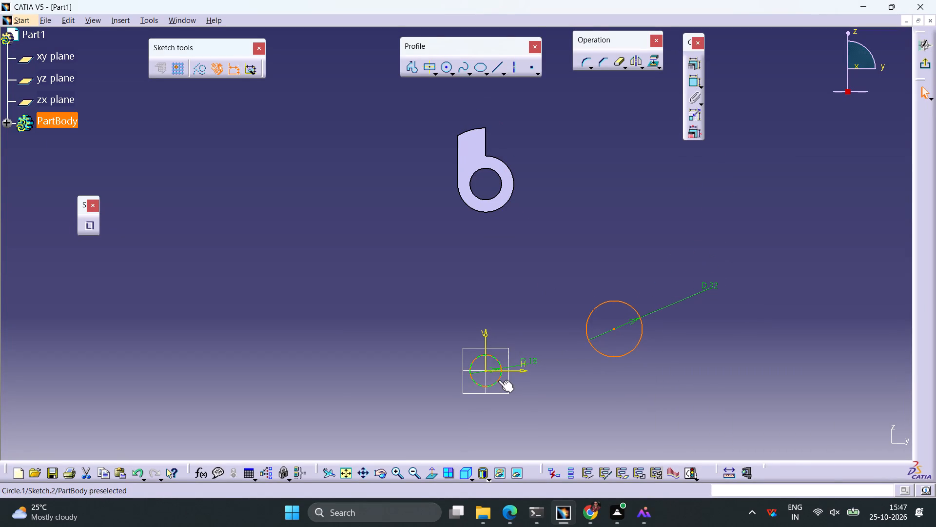
pyautogui.keyDown('ctrl'); pyautogui.click(498, 380); pyautogui.keyUp('ctrl')
pyautogui.click(692, 69)
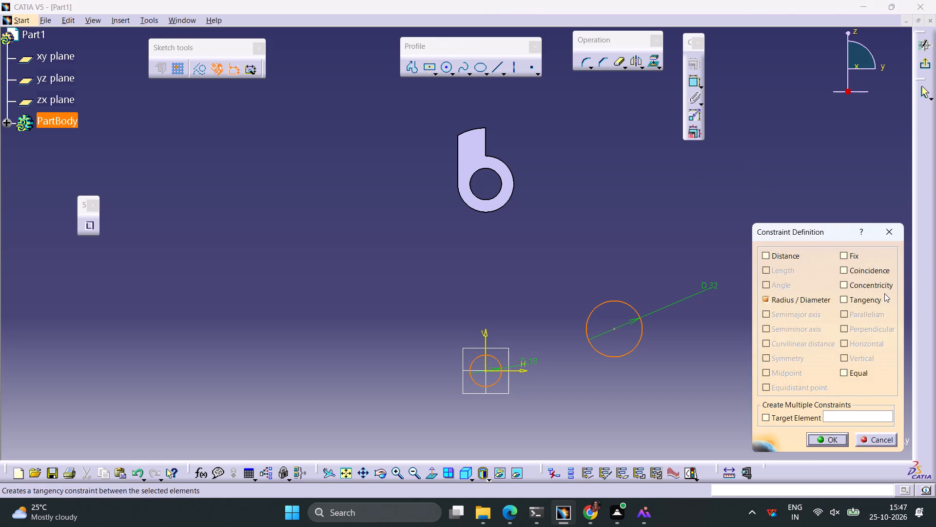
pyautogui.click(875, 287)
pyautogui.click(828, 435)
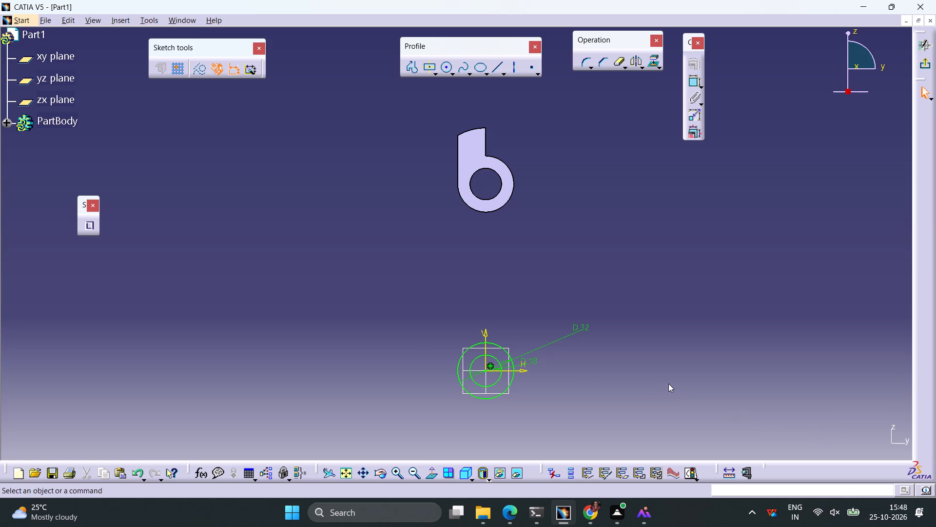
# Draw a horizontal line beside the circles on the negative H side and set its distance above the H axis to 4 mm.
pyautogui.click(492, 73)
pyautogui.click(356, 334)
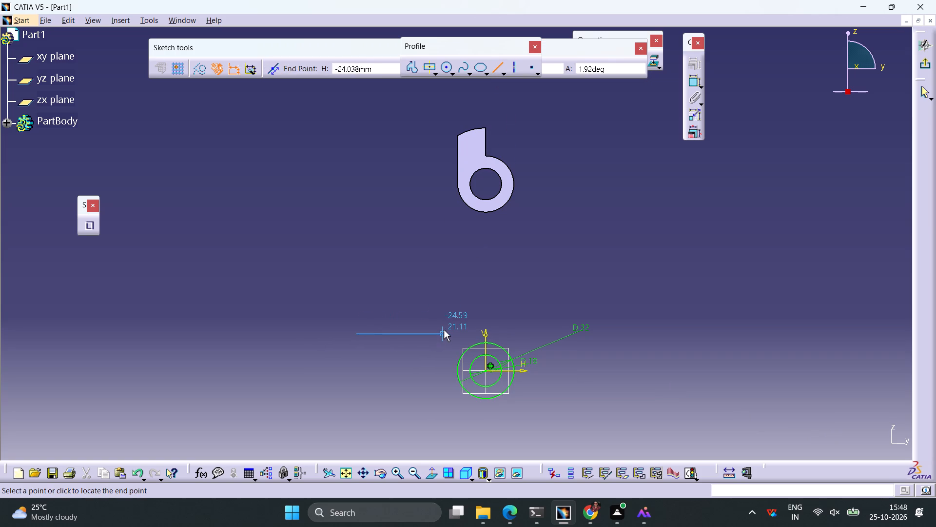
pyautogui.click(445, 335)
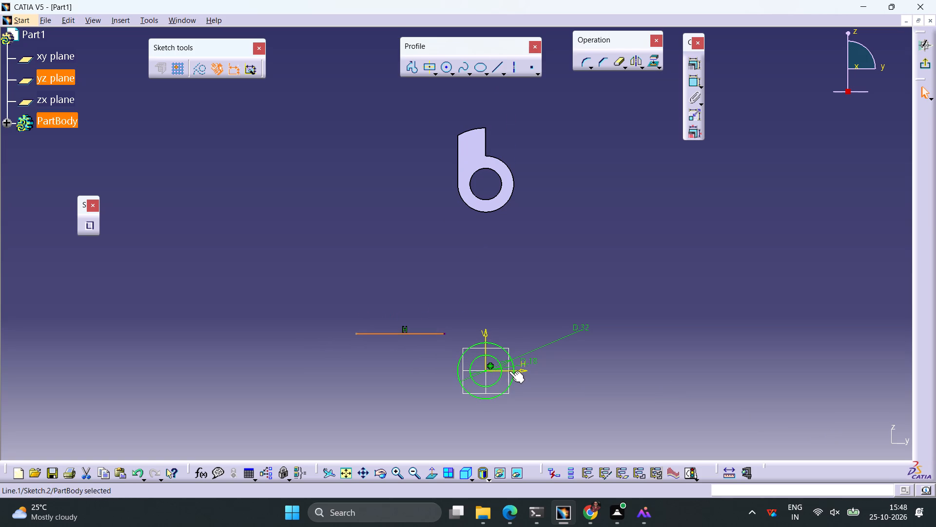
pyautogui.keyDown('ctrl'); pyautogui.click(509, 371); pyautogui.keyUp('ctrl')
pyautogui.click(693, 82)
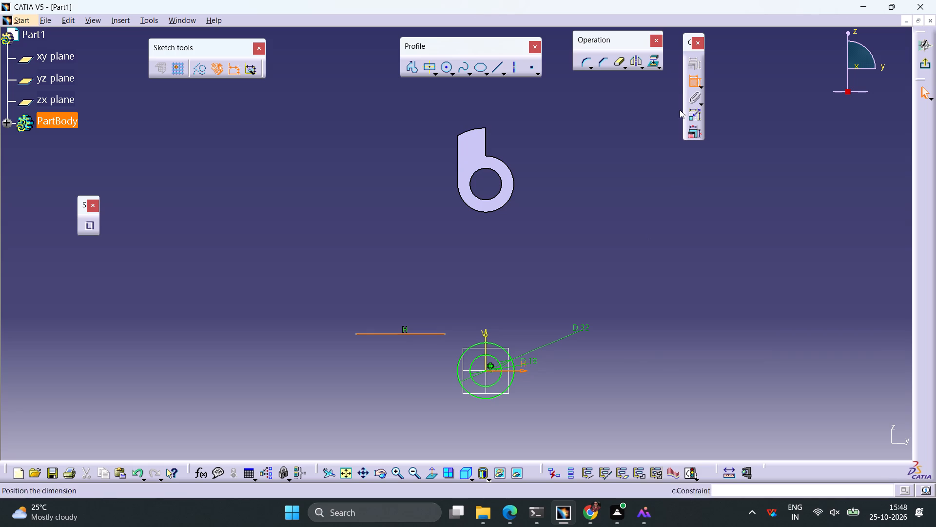
pyautogui.click(338, 315)
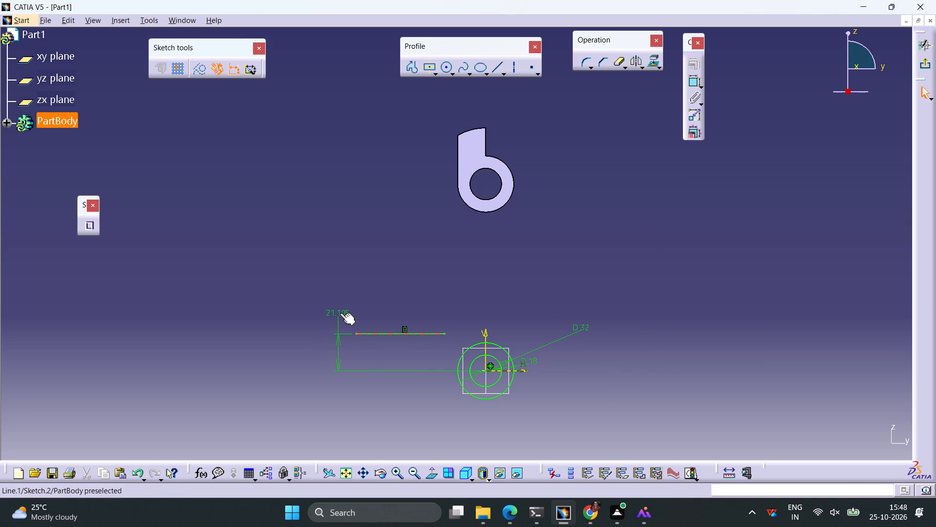
pyautogui.doubleClick(340, 313)
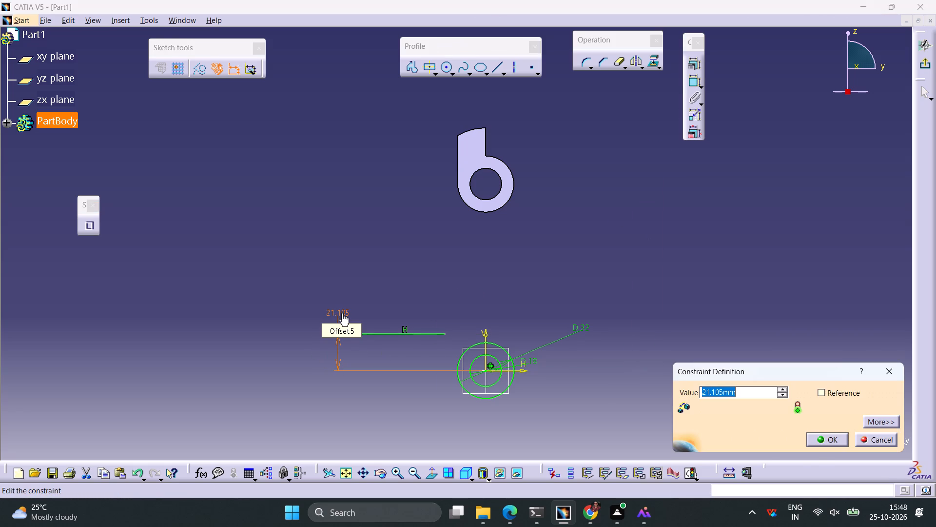
pyautogui.press('4')
pyautogui.press('Return')
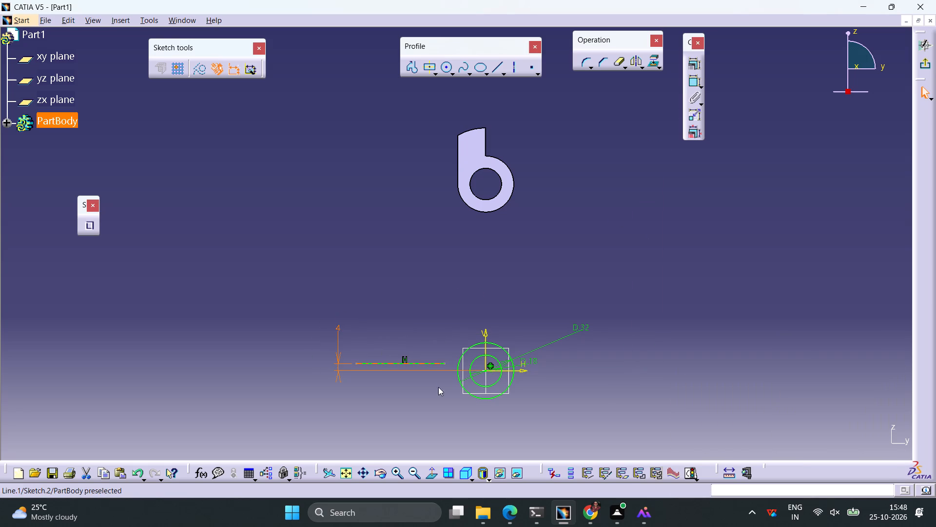
pyautogui.click(440, 400)
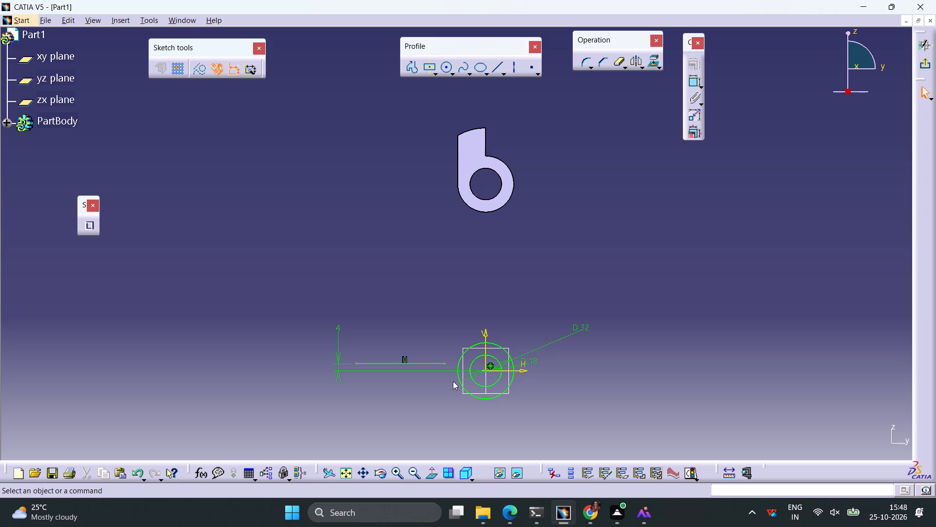
# Constrain the inner endpoint of the upper horizontal line to be coincident with the 32 mm circle.
pyautogui.click(444, 362)
pyautogui.keyDown('ctrl'); pyautogui.click(461, 365); pyautogui.keyUp('ctrl')
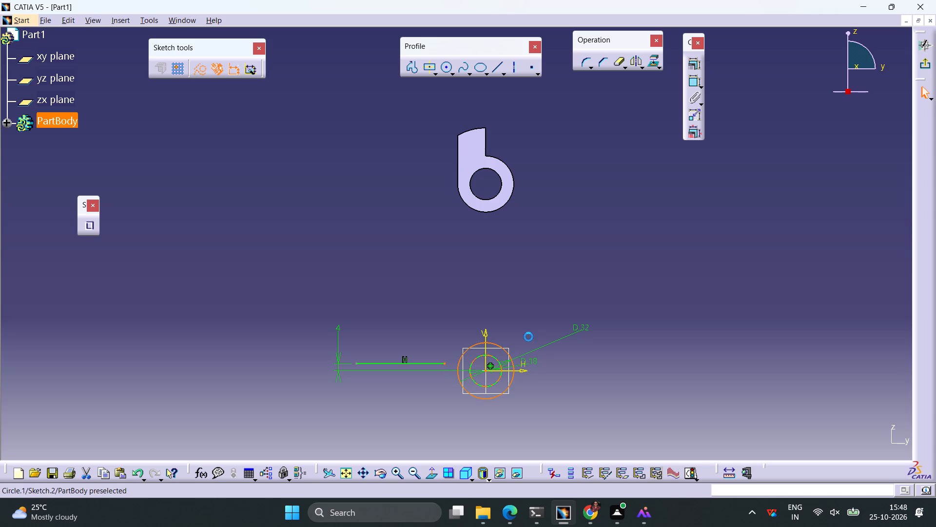
pyautogui.click(695, 67)
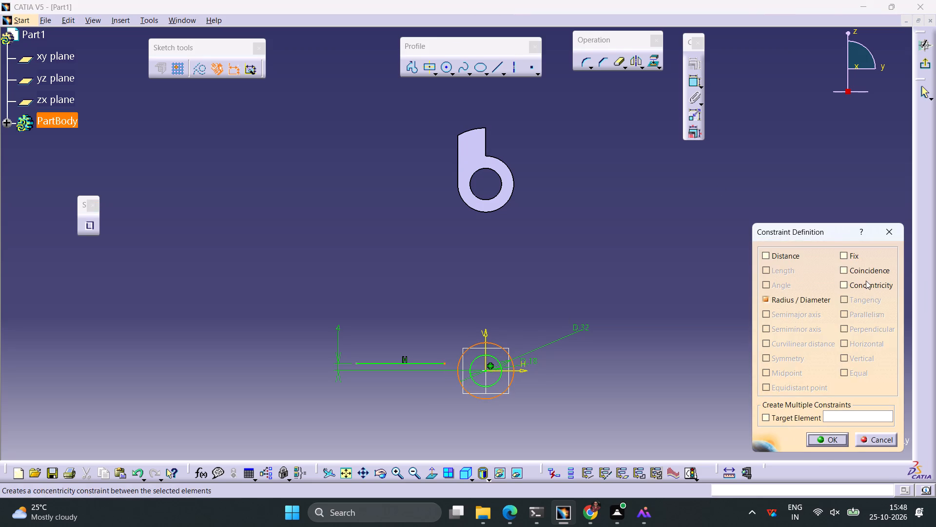
pyautogui.click(860, 271)
pyautogui.click(833, 440)
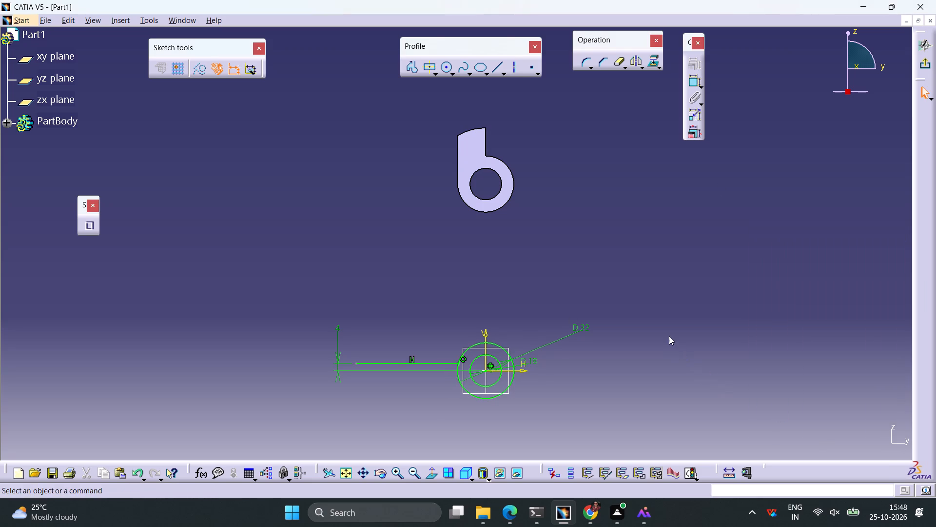
# Draw a second horizontal line about 59 mm long below the first and set its distance below the H axis to 4 mm.
pyautogui.keyDown('ctrl'); pyautogui.moveTo(669, 336); pyautogui.dragTo(661, 349, button='middle'); pyautogui.keyUp('ctrl')
pyautogui.moveTo(624, 373); pyautogui.dragTo(623, 326, button='middle')
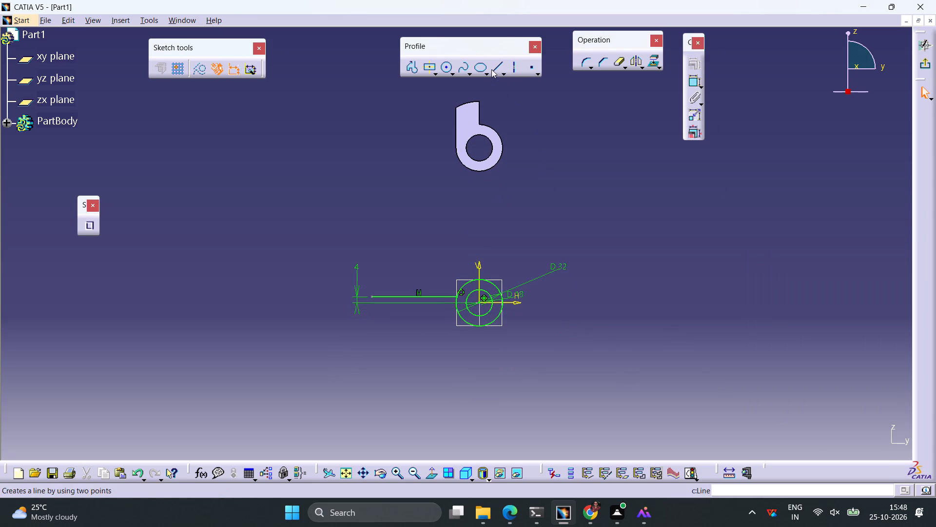
pyautogui.click(491, 69)
pyautogui.click(297, 355)
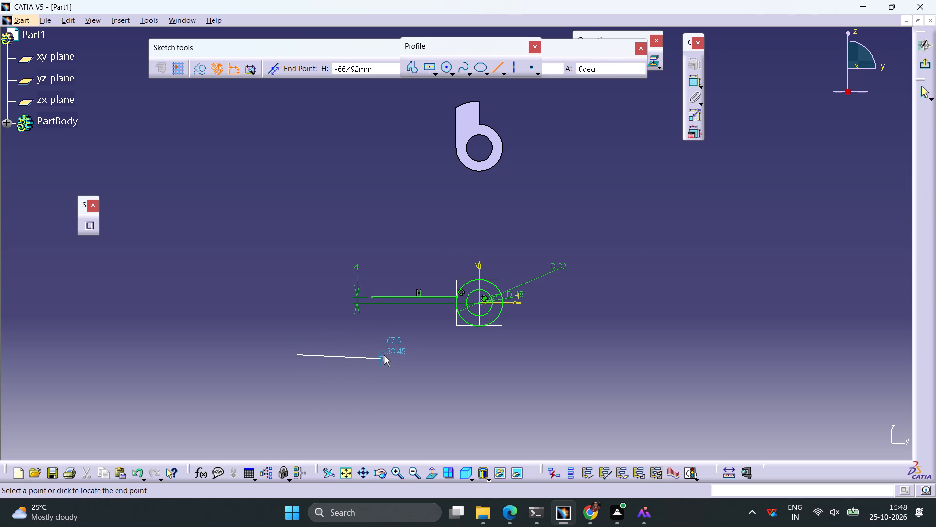
pyautogui.click(384, 355)
pyautogui.click(491, 362)
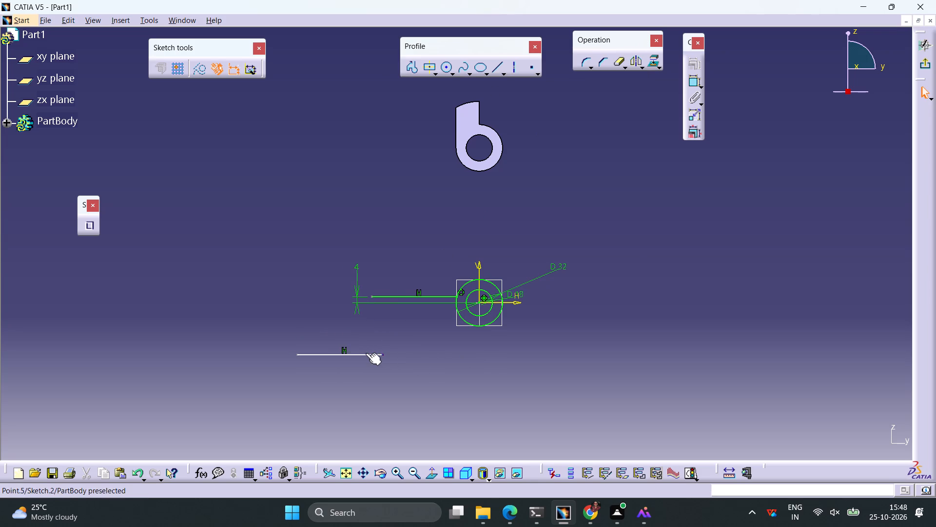
pyautogui.click(366, 353)
pyautogui.click(694, 83)
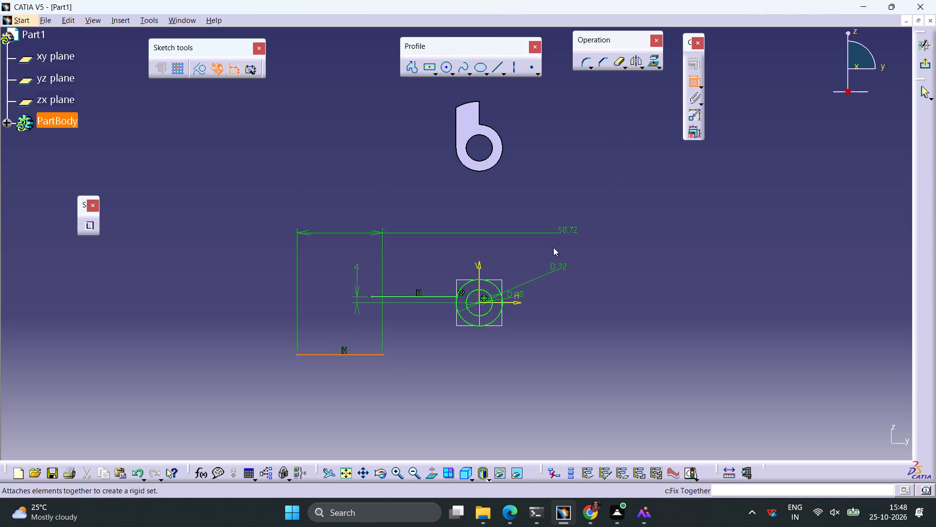
pyautogui.click(514, 304)
pyautogui.click(534, 338)
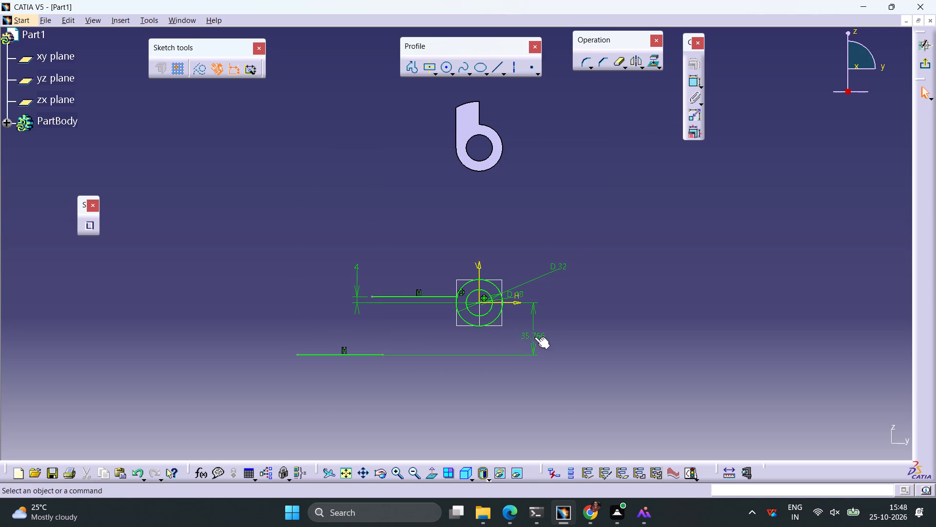
pyautogui.doubleClick(535, 335)
pyautogui.press('4')
pyautogui.press('Return')
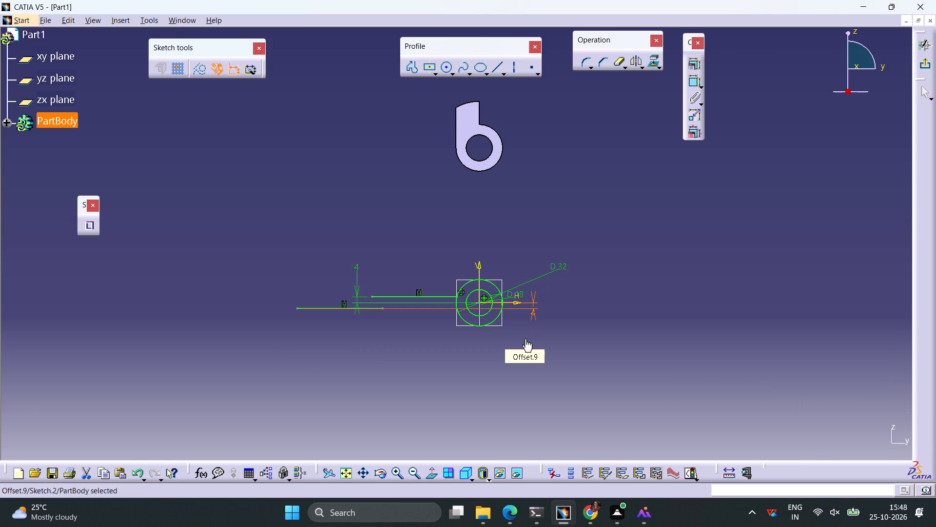
pyautogui.click(427, 354)
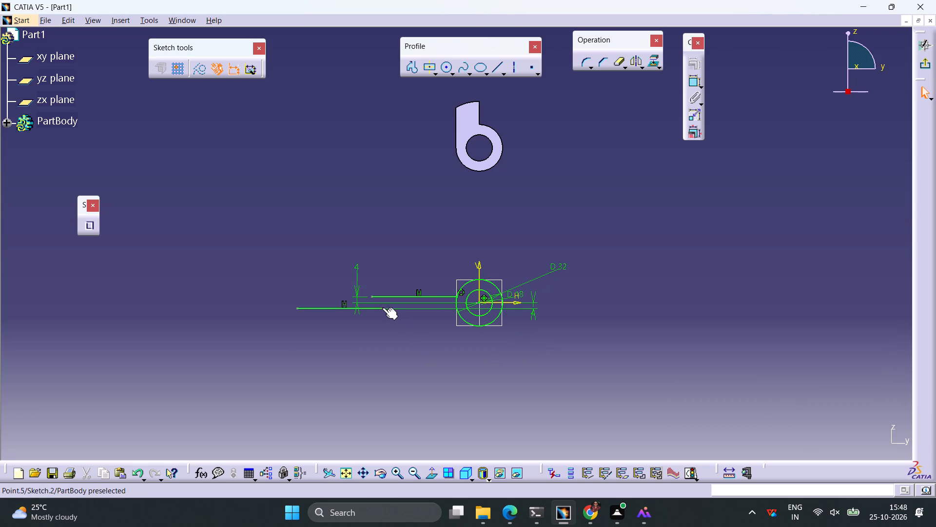
# Constrain the inner endpoint of the lower horizontal line to be coincident with the 32 mm circle.
pyautogui.click(382, 307)
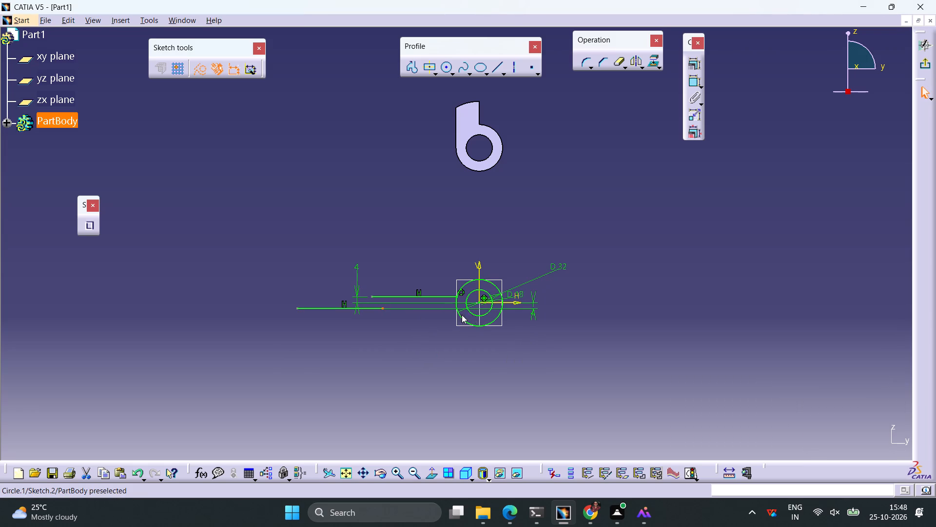
pyautogui.keyDown('ctrl'); pyautogui.click(462, 315); pyautogui.keyUp('ctrl')
pyautogui.click(696, 67)
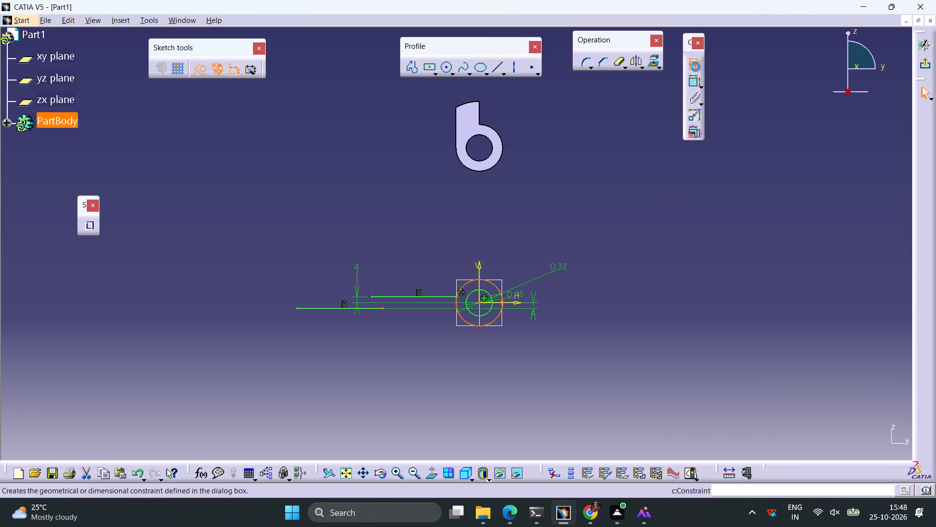
pyautogui.click(852, 270)
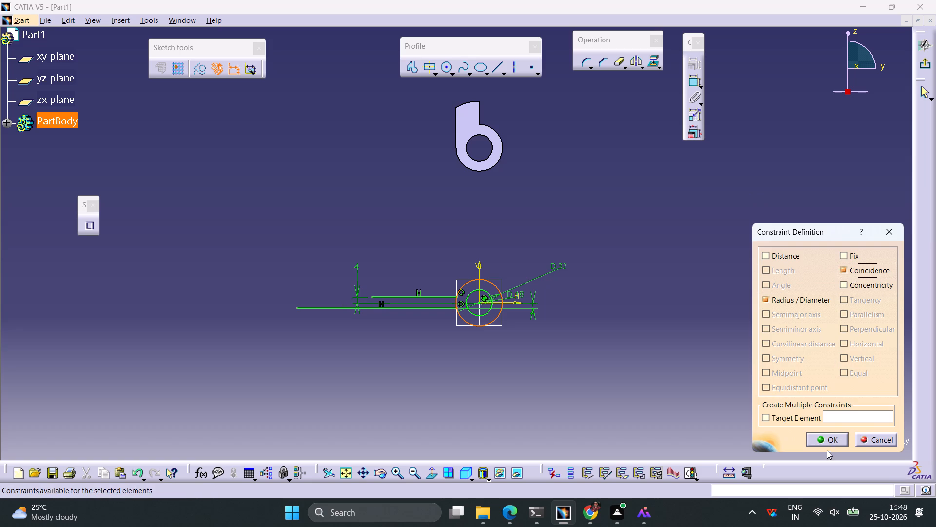
pyautogui.click(827, 446)
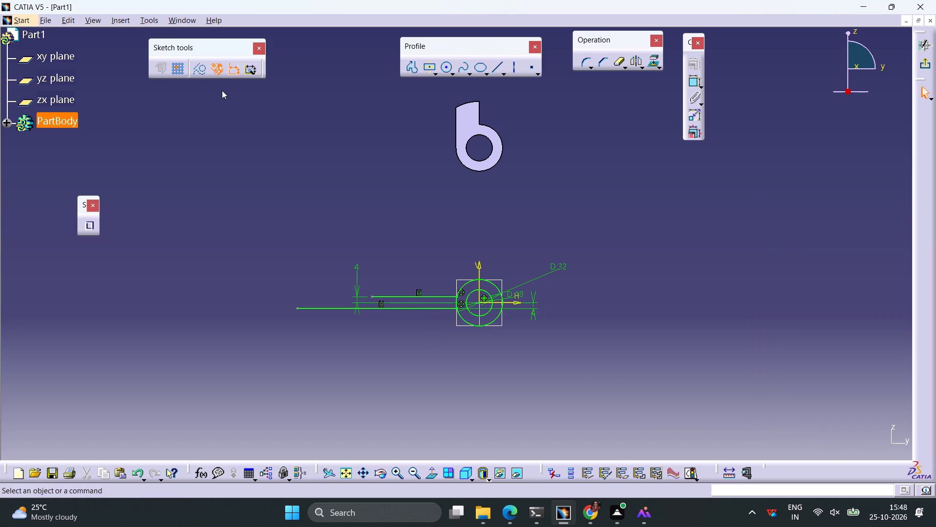
# Draw a horizontal construction line from the origin toward negative H and set its length to 43.5 mm.
pyautogui.click(495, 65)
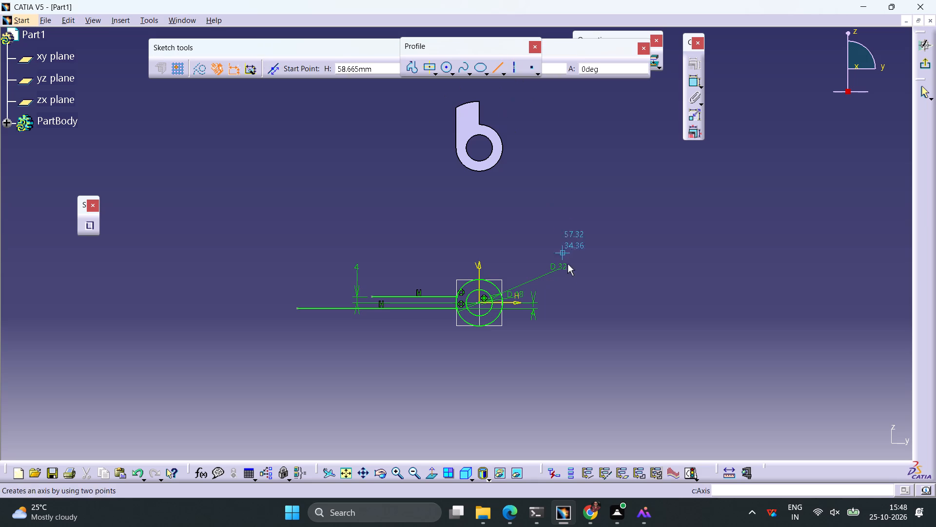
pyautogui.click(479, 304)
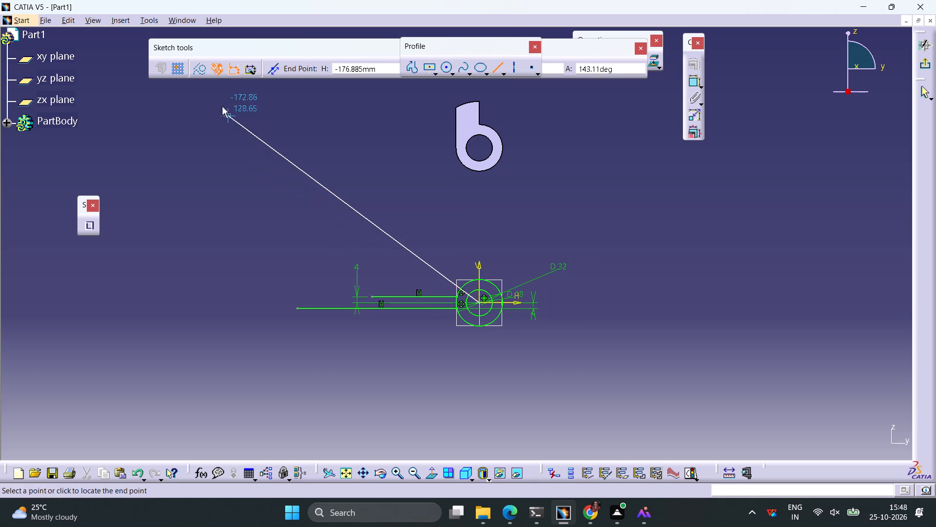
pyautogui.click(199, 72)
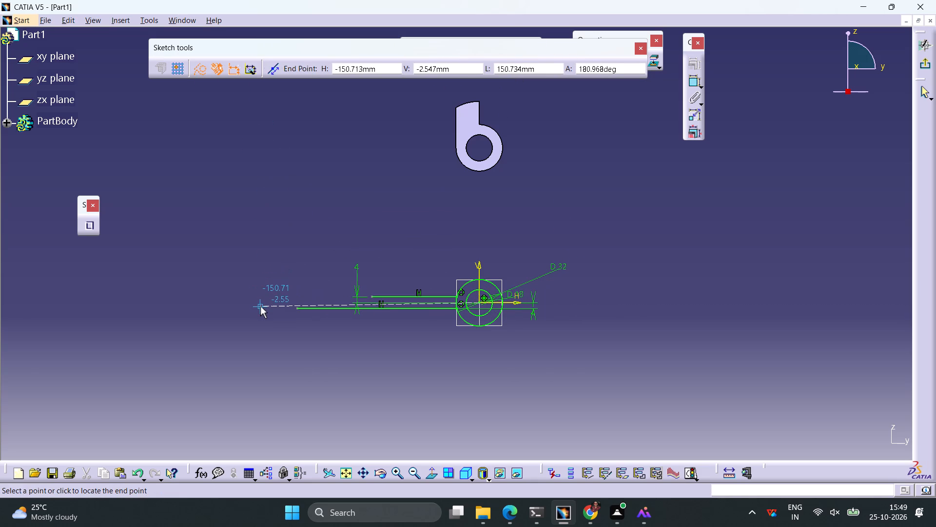
pyautogui.click(260, 304)
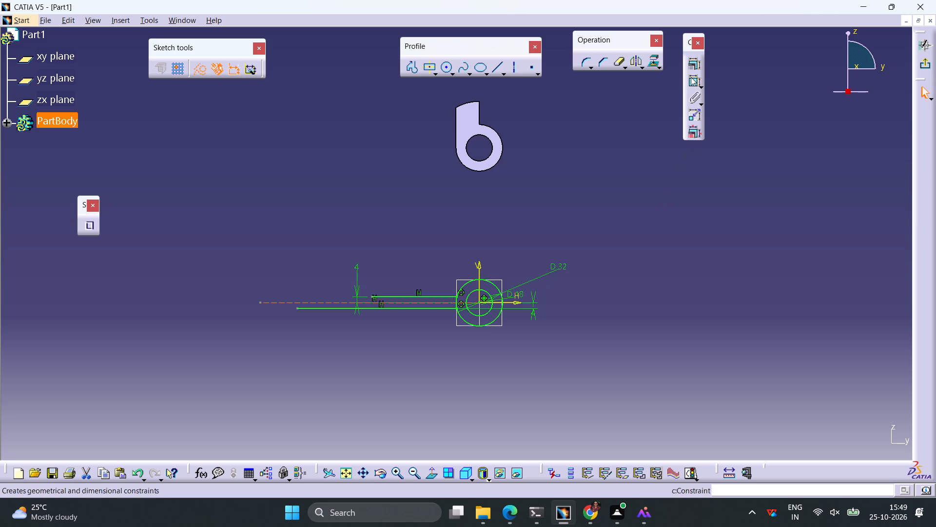
pyautogui.click(691, 77)
pyautogui.click(457, 364)
pyautogui.doubleClick(457, 362)
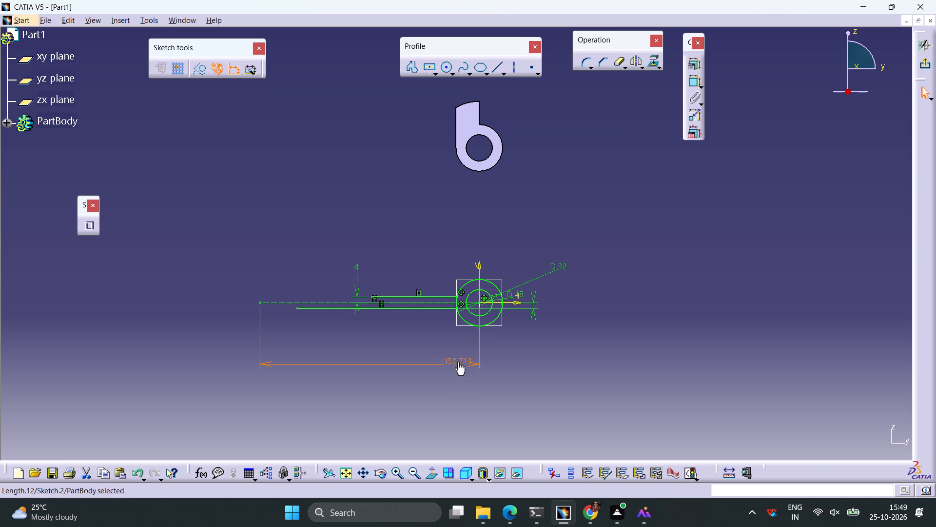
pyautogui.write('43.5')
pyautogui.press('Return')
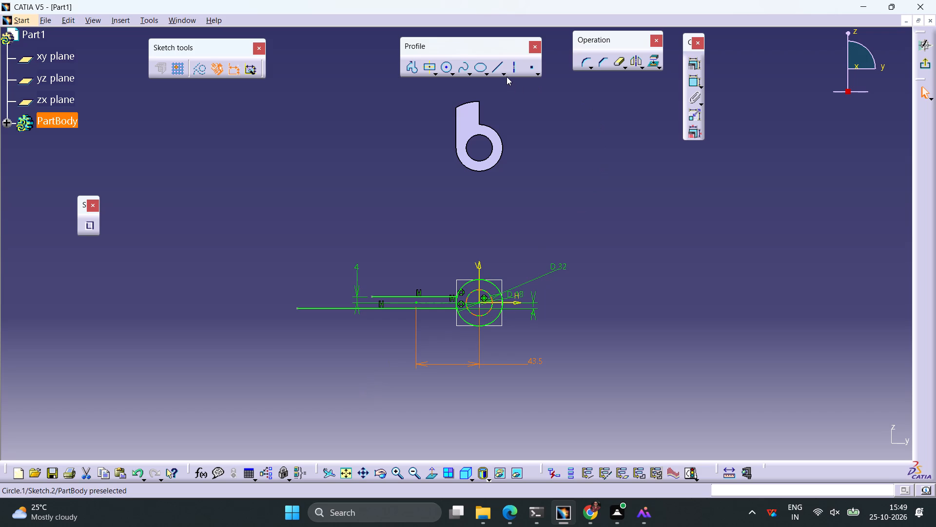
# Draw a standard line about 26 mm long rising from the construction line's outer endpoint toward the circles, and set the angle between them to 30 degrees.
pyautogui.click(494, 70)
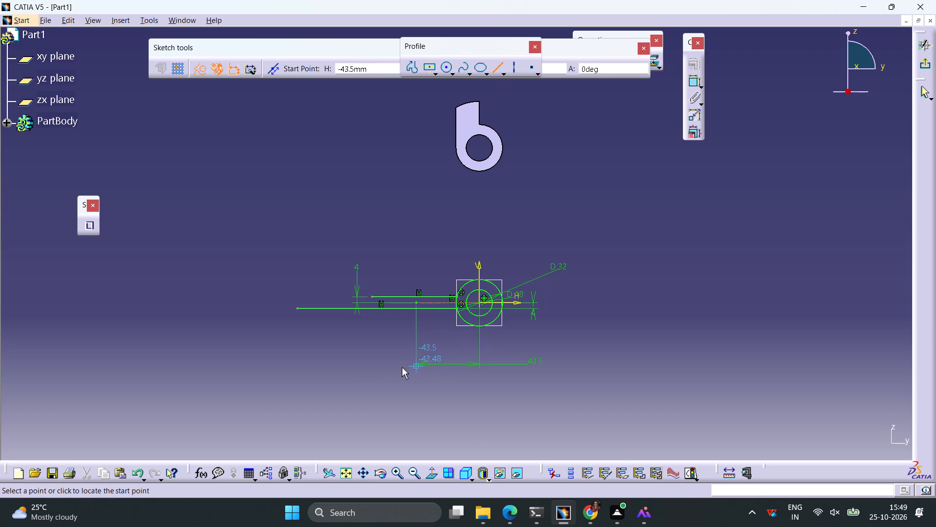
pyautogui.keyDown('ctrl'); pyautogui.moveTo(388, 359); pyautogui.dragTo(407, 297, button='middle'); pyautogui.keyUp('ctrl')
pyautogui.moveTo(398, 338); pyautogui.dragTo(439, 277, button='middle')
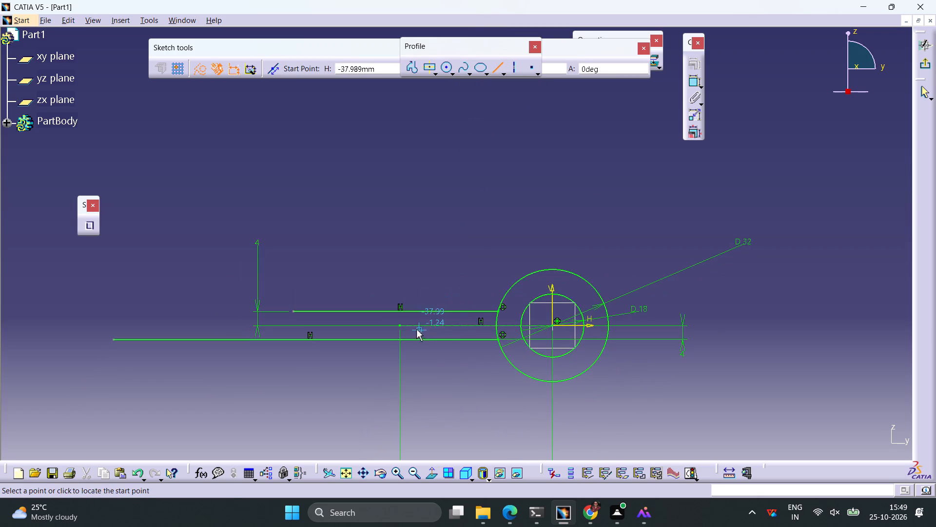
pyautogui.click(400, 324)
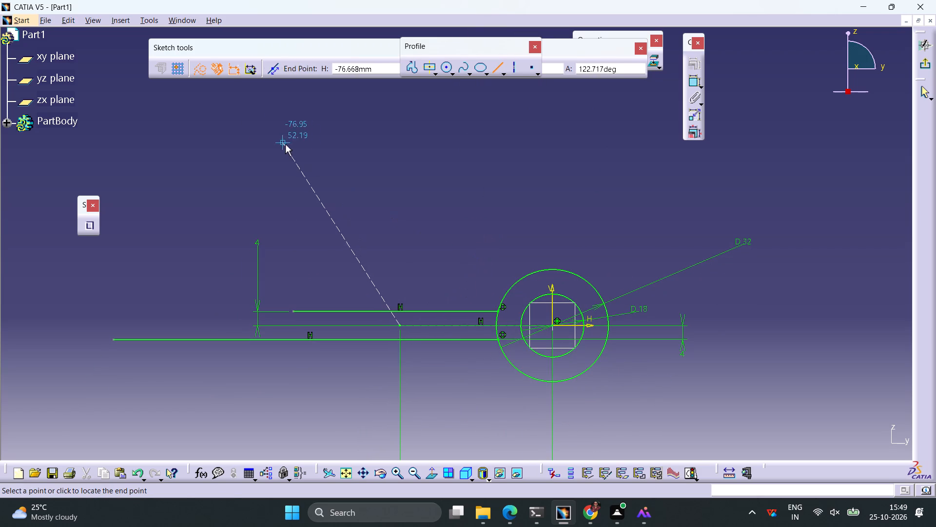
pyautogui.click(196, 67)
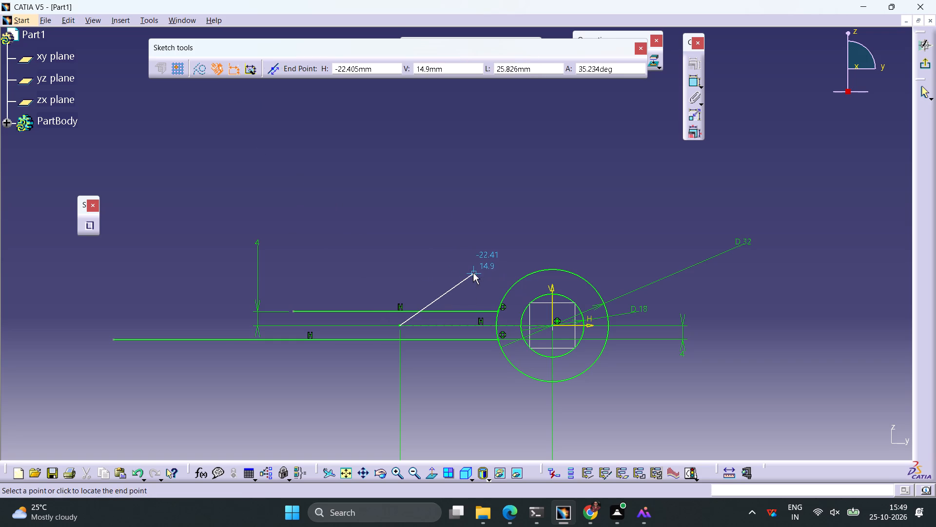
pyautogui.click(473, 273)
pyautogui.click(688, 81)
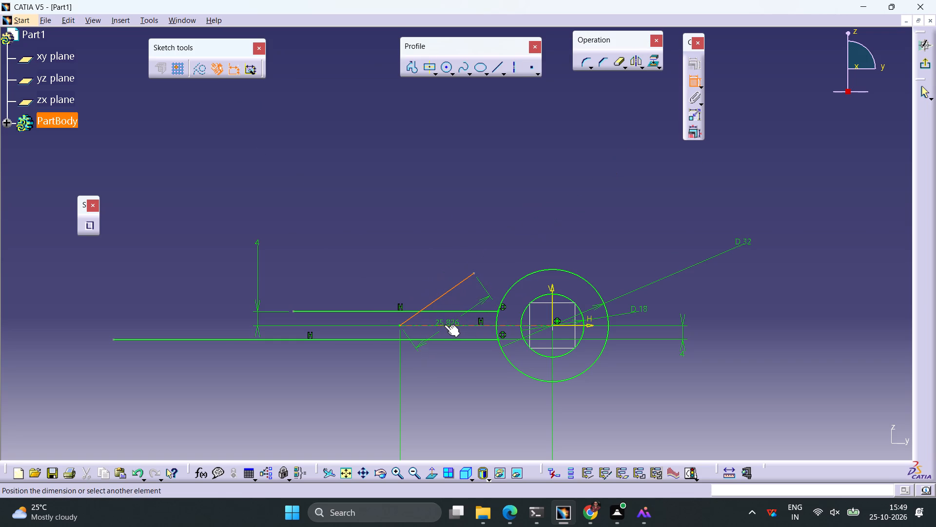
pyautogui.click(444, 324)
pyautogui.click(471, 305)
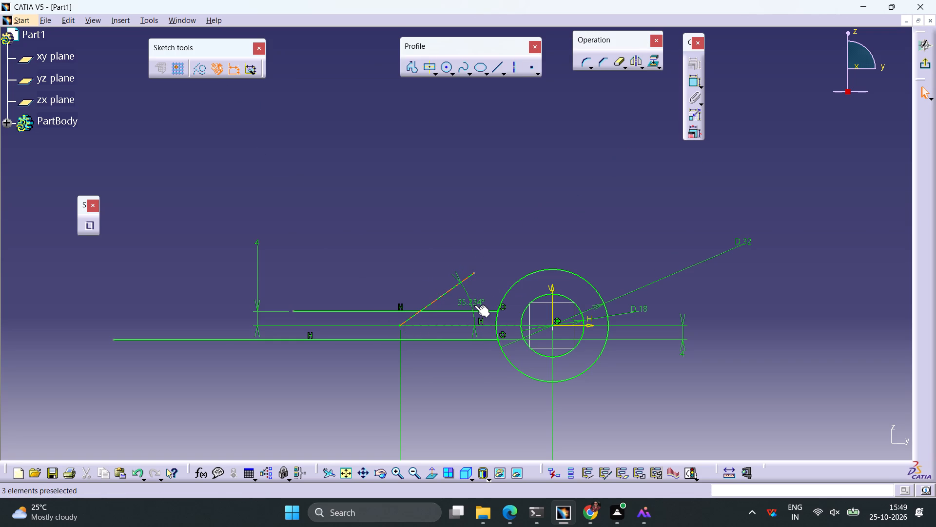
pyautogui.doubleClick(474, 303)
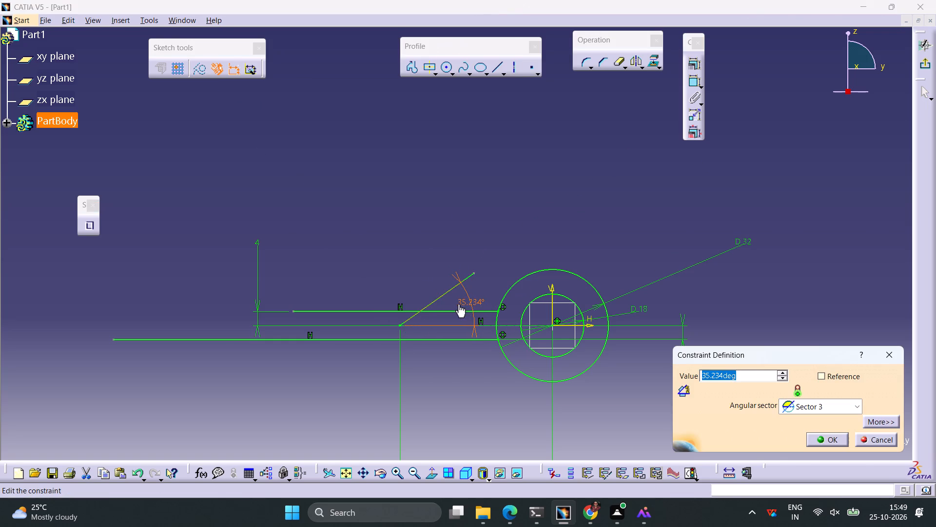
pyautogui.write('30')
pyautogui.press('Return')
# Draw a line about 38 mm long descending from the construction line's outer endpoint toward the circles, and set its angle to the construction line to 30 degrees.
pyautogui.moveTo(457, 382); pyautogui.dragTo(456, 329, button='middle')
pyautogui.click(494, 69)
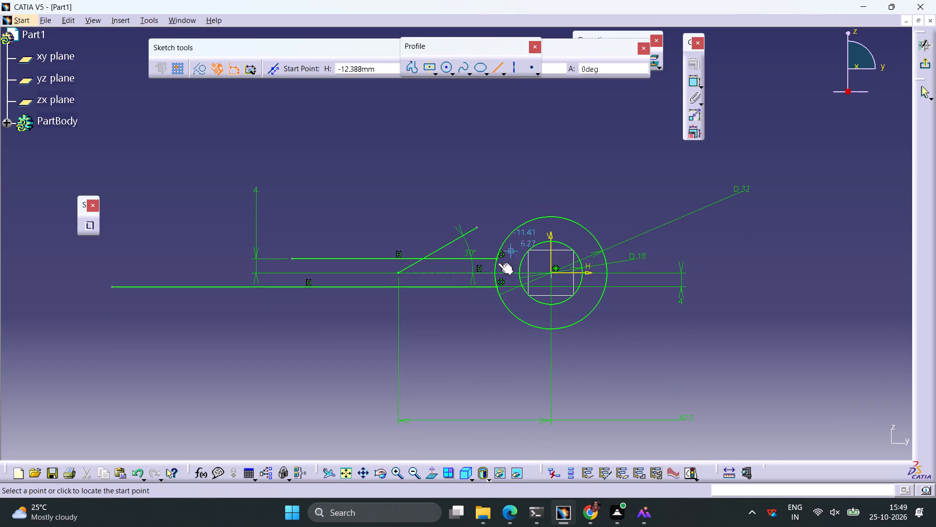
pyautogui.click(398, 271)
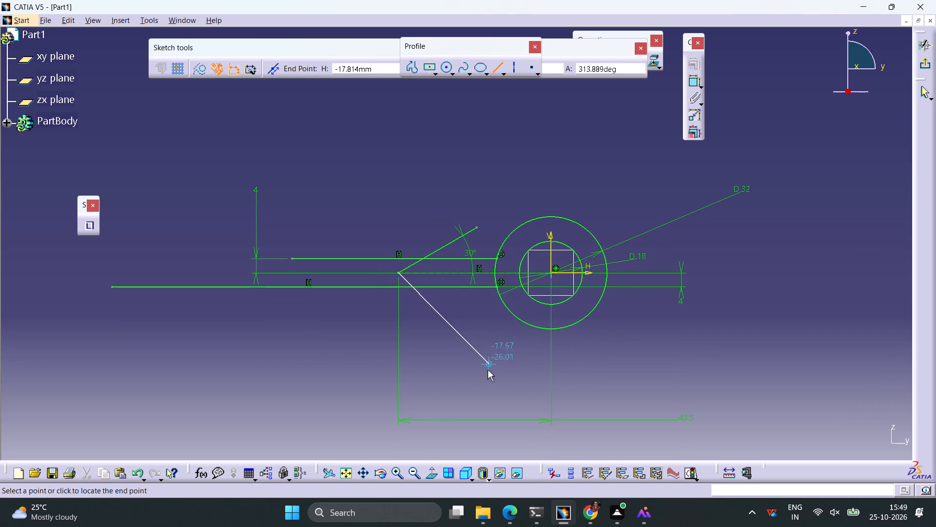
pyautogui.click(487, 372)
pyautogui.click(691, 84)
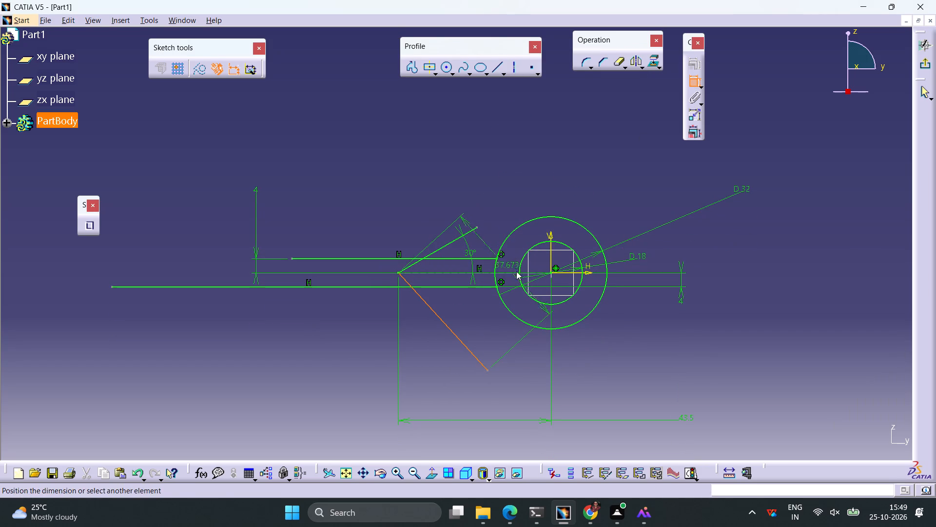
pyautogui.click(566, 274)
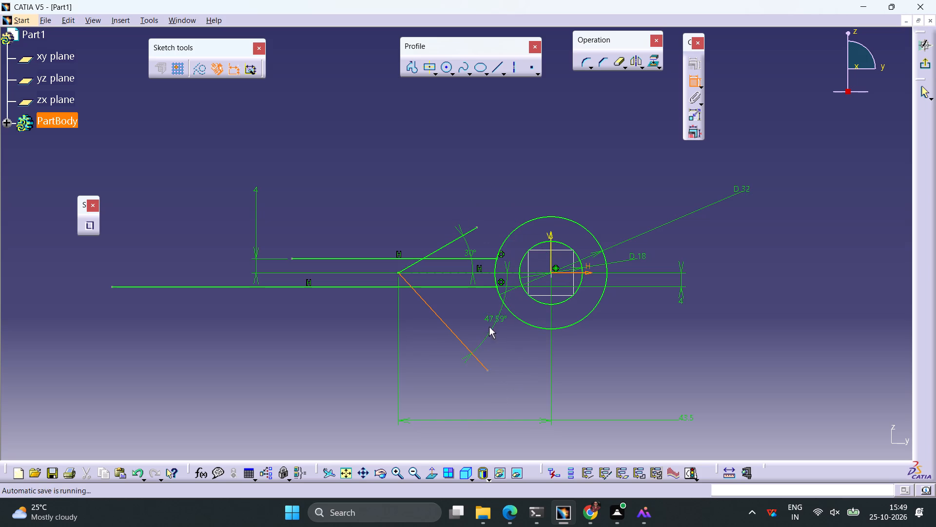
pyautogui.click(489, 327)
pyautogui.doubleClick(495, 323)
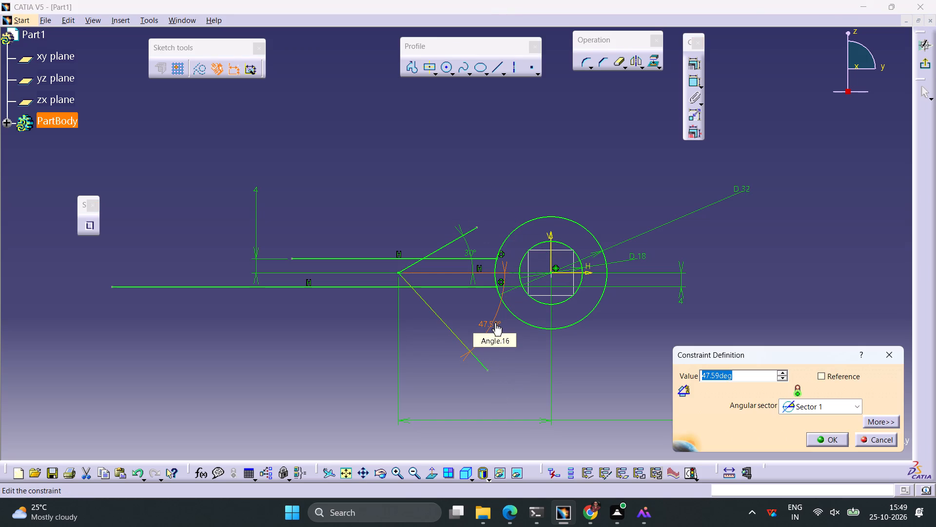
pyautogui.write('30')
pyautogui.press('Return')
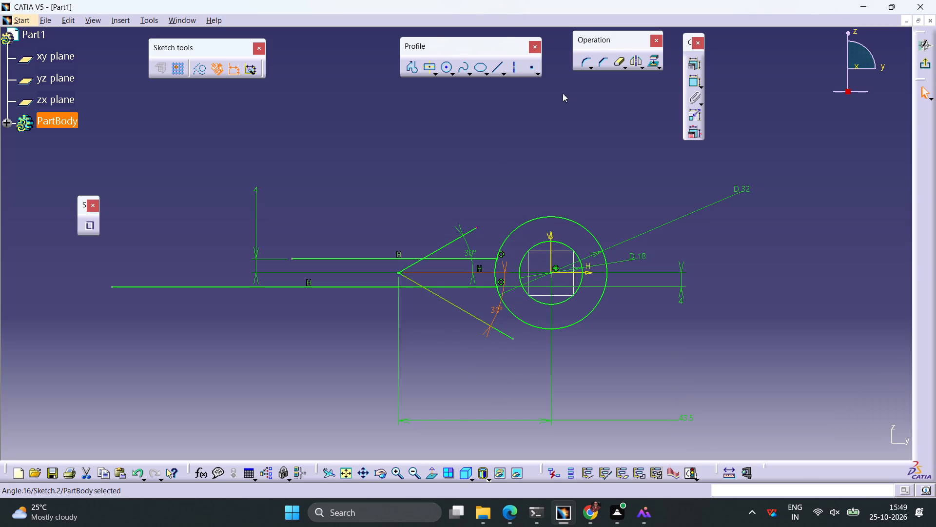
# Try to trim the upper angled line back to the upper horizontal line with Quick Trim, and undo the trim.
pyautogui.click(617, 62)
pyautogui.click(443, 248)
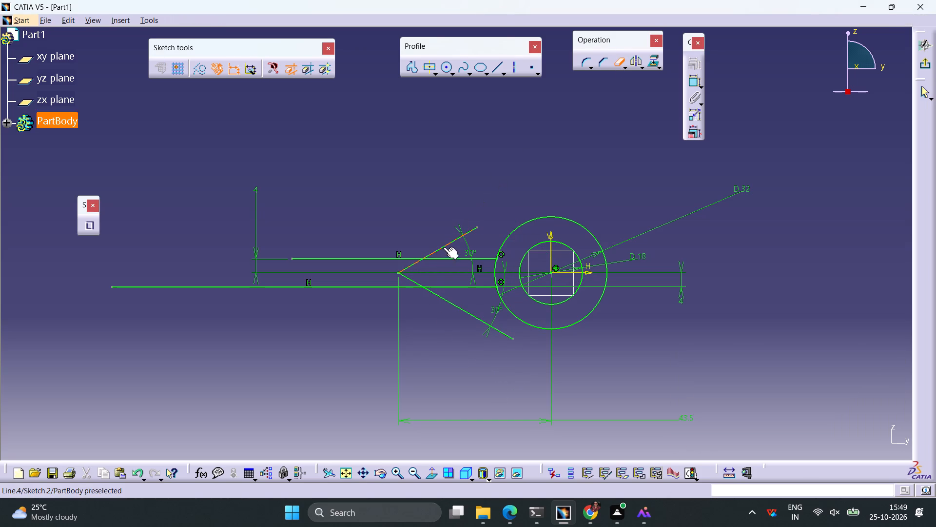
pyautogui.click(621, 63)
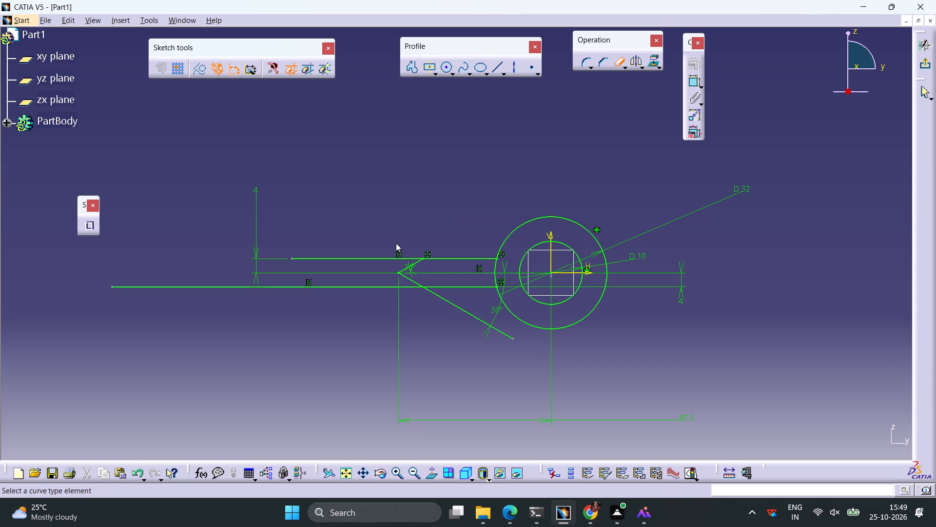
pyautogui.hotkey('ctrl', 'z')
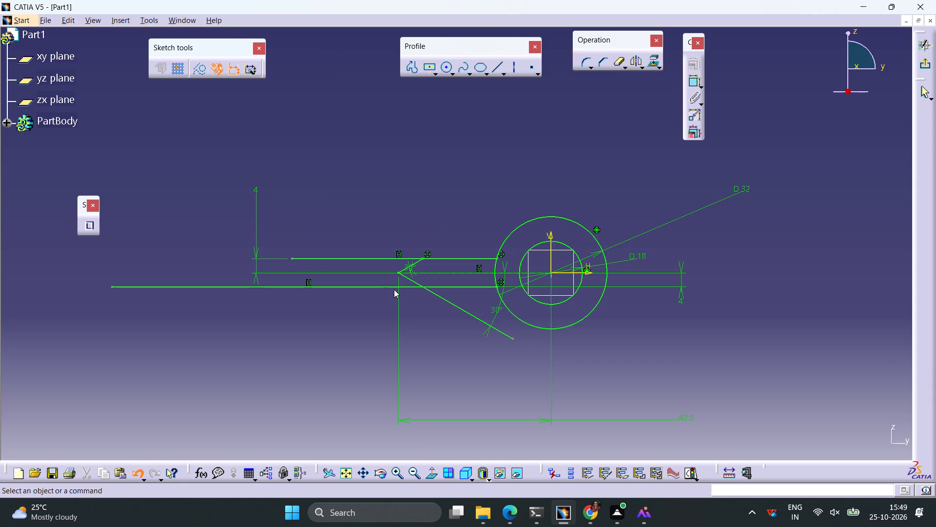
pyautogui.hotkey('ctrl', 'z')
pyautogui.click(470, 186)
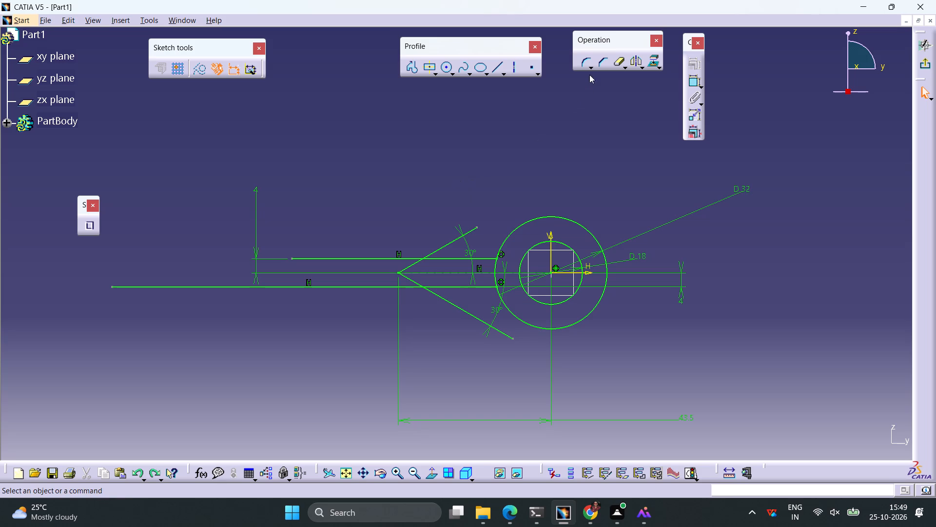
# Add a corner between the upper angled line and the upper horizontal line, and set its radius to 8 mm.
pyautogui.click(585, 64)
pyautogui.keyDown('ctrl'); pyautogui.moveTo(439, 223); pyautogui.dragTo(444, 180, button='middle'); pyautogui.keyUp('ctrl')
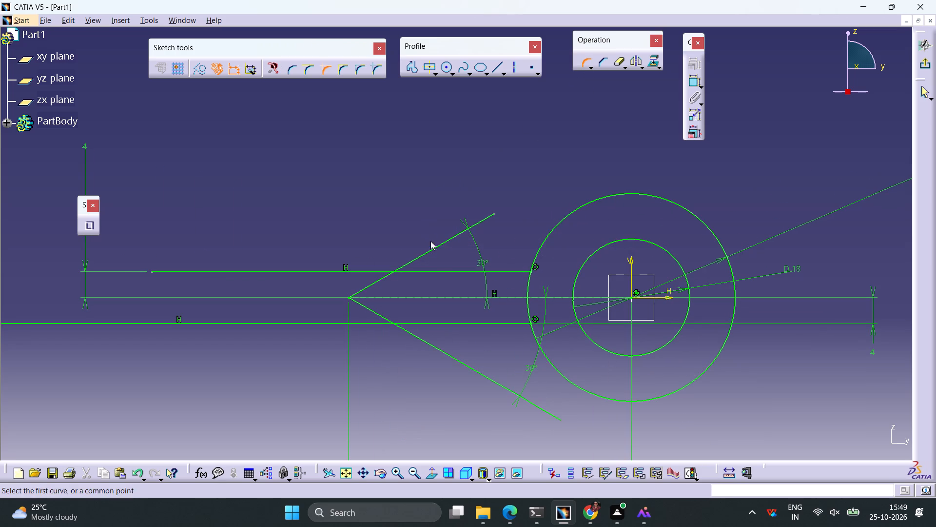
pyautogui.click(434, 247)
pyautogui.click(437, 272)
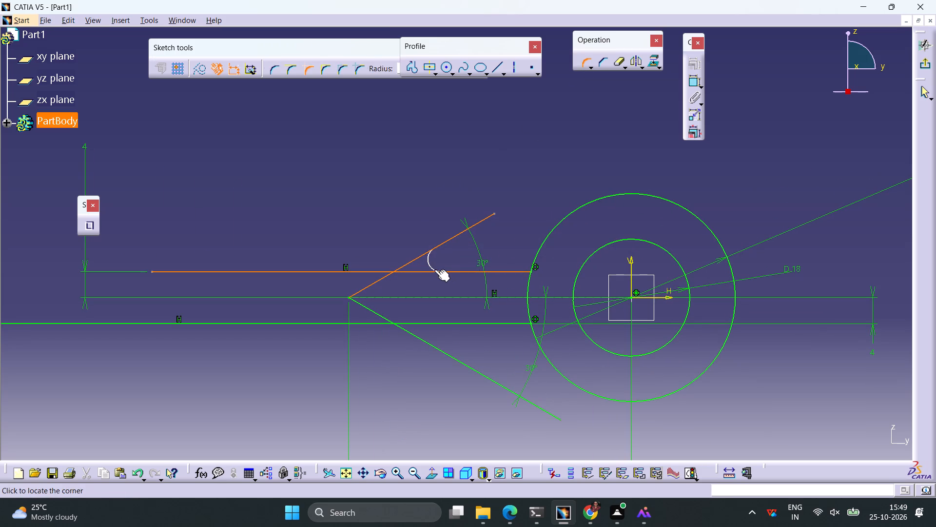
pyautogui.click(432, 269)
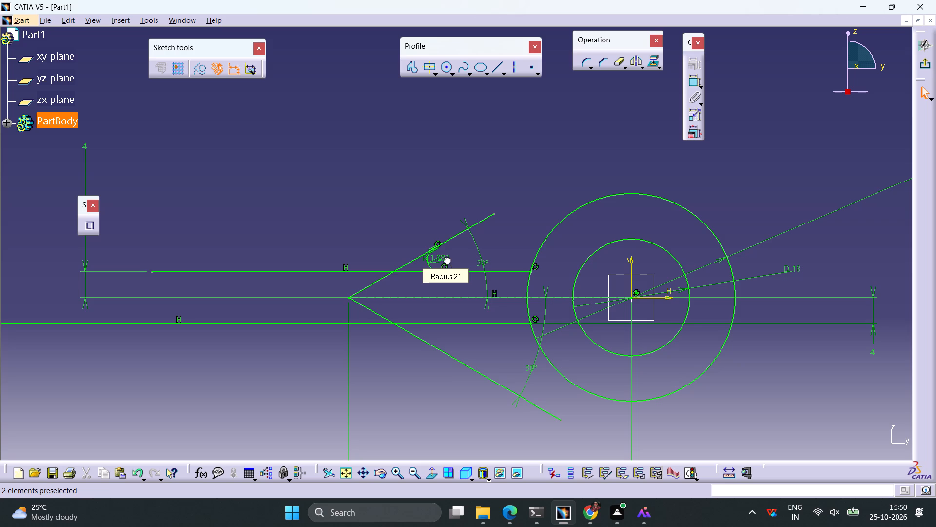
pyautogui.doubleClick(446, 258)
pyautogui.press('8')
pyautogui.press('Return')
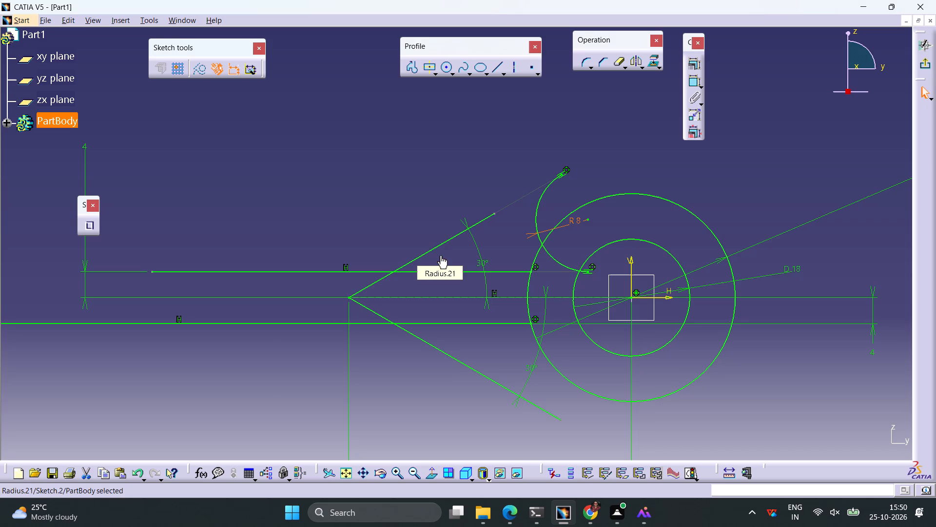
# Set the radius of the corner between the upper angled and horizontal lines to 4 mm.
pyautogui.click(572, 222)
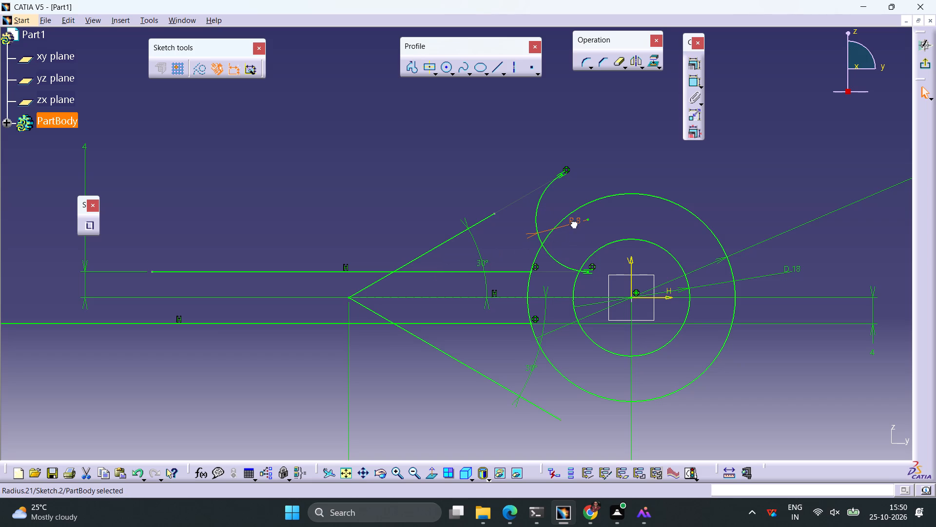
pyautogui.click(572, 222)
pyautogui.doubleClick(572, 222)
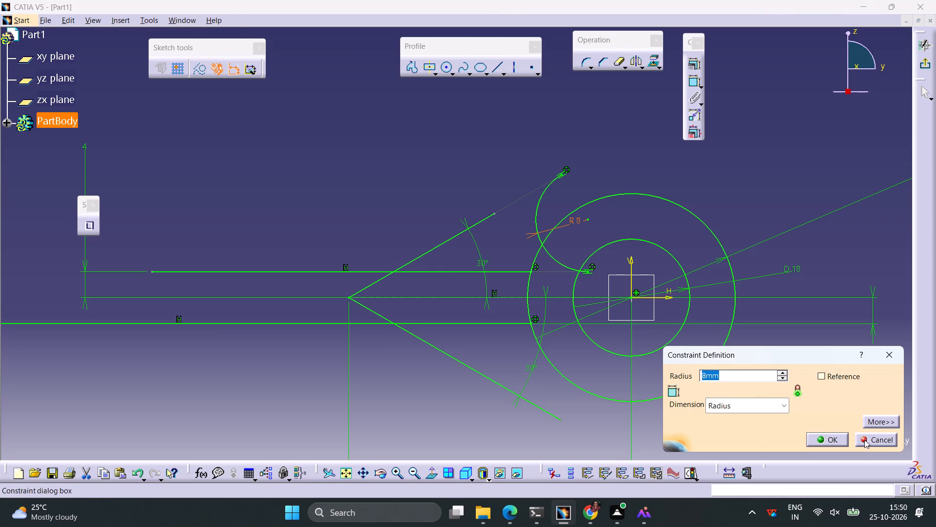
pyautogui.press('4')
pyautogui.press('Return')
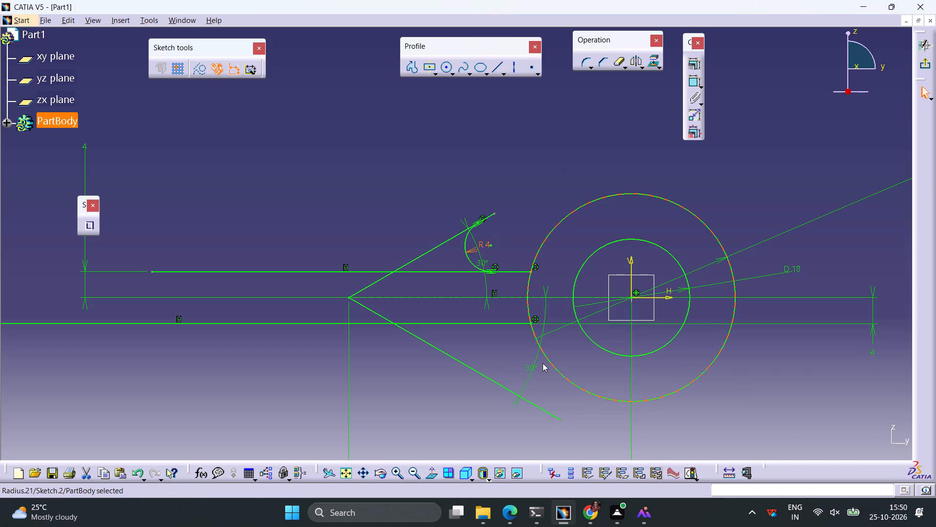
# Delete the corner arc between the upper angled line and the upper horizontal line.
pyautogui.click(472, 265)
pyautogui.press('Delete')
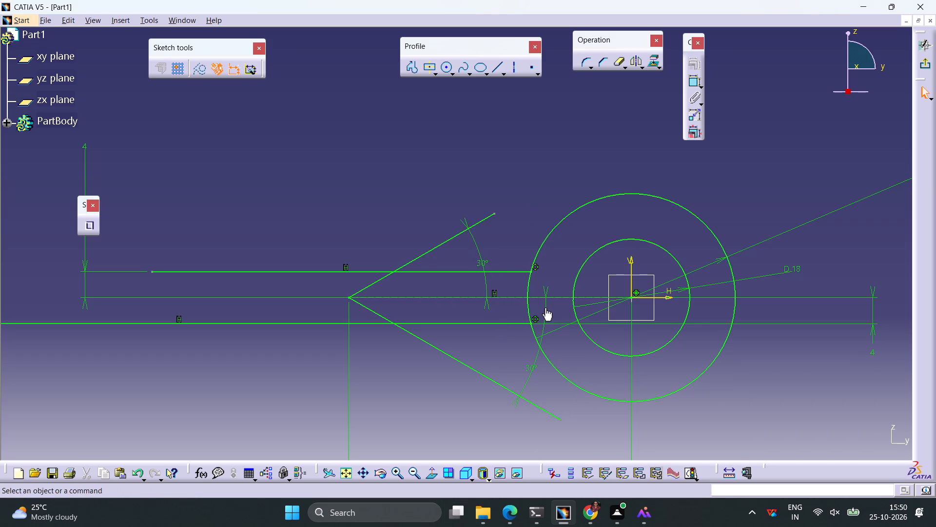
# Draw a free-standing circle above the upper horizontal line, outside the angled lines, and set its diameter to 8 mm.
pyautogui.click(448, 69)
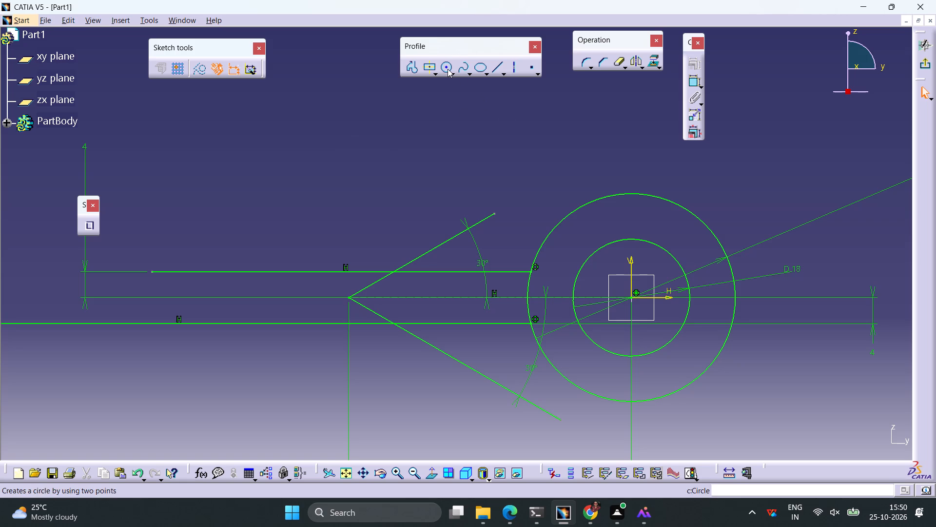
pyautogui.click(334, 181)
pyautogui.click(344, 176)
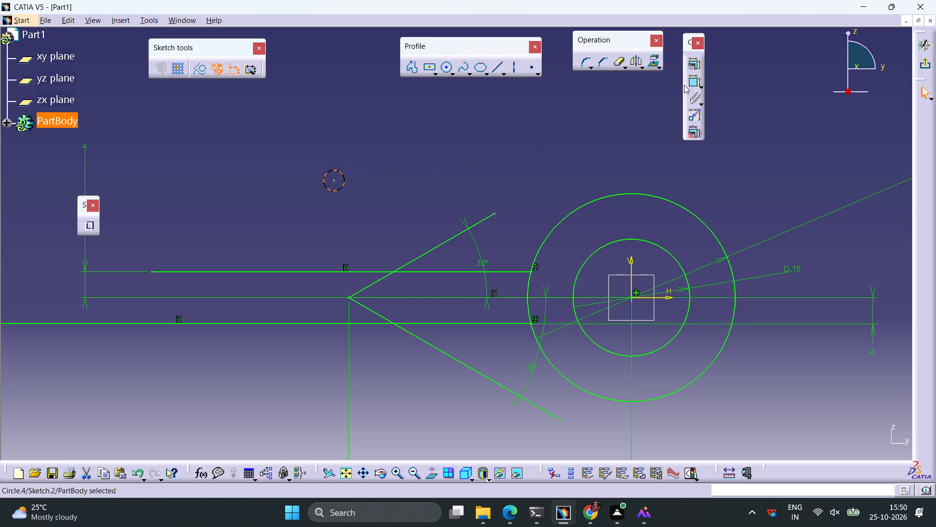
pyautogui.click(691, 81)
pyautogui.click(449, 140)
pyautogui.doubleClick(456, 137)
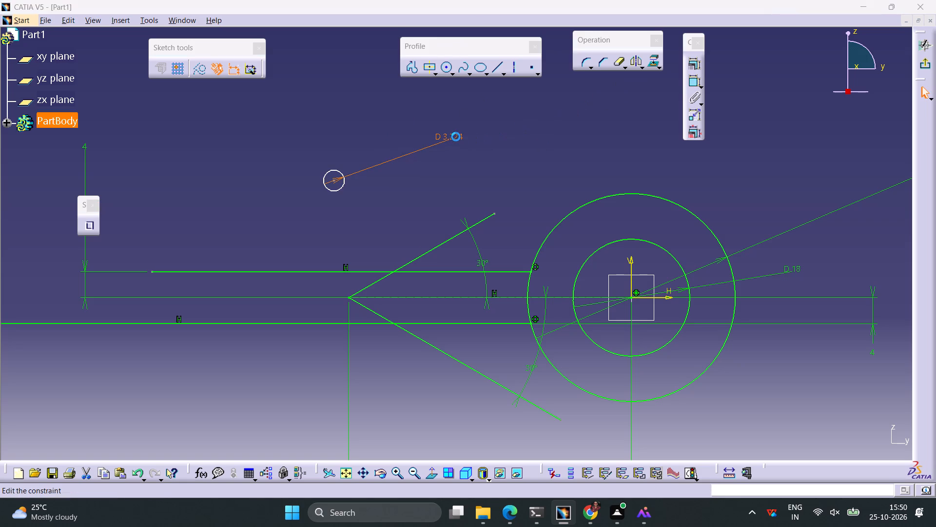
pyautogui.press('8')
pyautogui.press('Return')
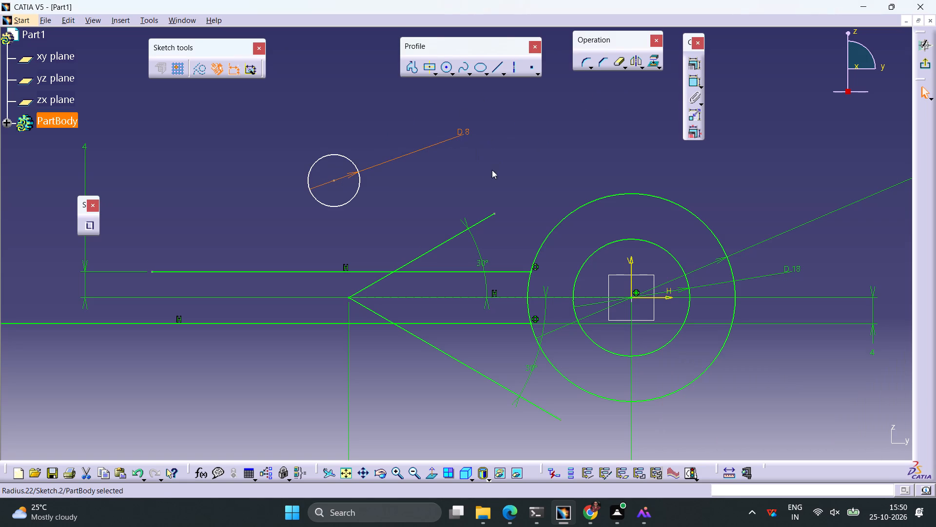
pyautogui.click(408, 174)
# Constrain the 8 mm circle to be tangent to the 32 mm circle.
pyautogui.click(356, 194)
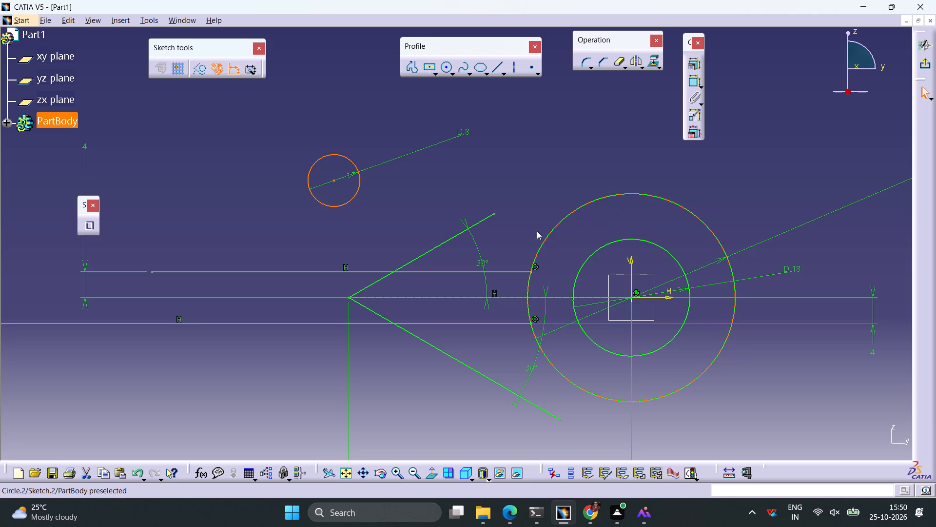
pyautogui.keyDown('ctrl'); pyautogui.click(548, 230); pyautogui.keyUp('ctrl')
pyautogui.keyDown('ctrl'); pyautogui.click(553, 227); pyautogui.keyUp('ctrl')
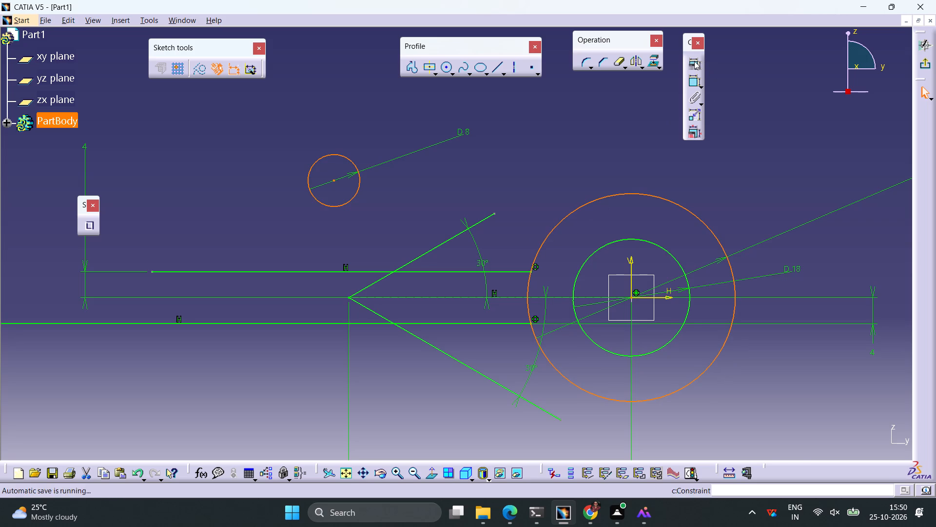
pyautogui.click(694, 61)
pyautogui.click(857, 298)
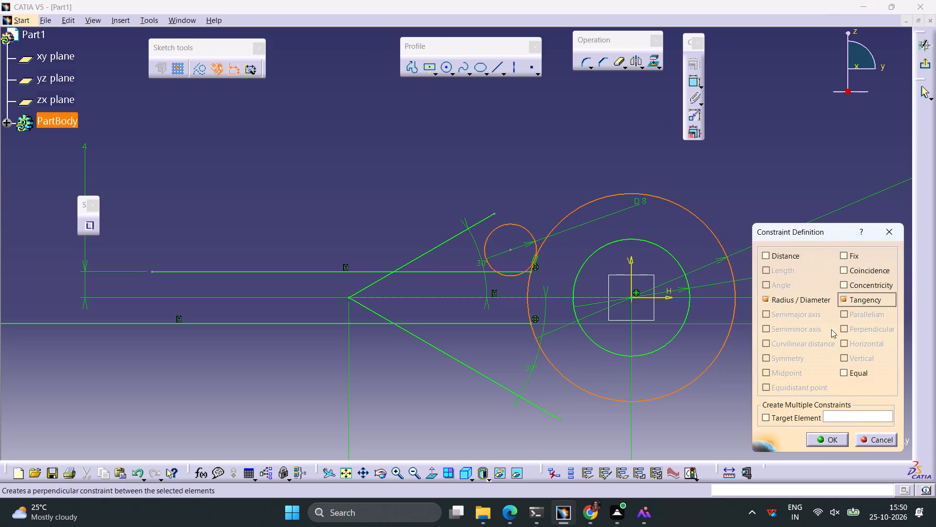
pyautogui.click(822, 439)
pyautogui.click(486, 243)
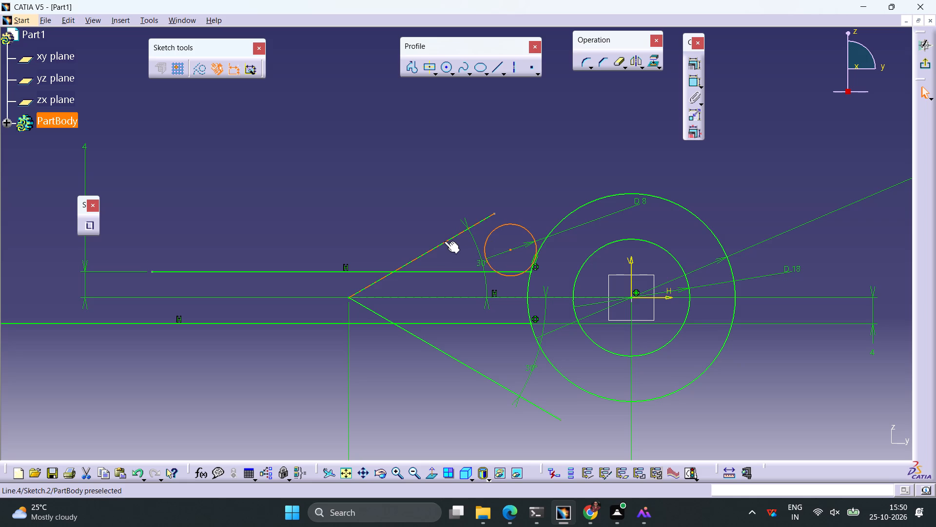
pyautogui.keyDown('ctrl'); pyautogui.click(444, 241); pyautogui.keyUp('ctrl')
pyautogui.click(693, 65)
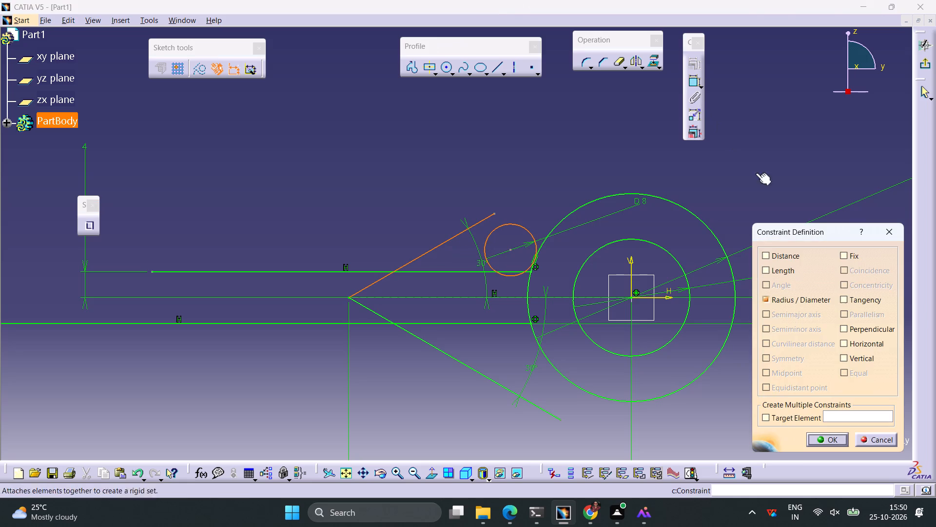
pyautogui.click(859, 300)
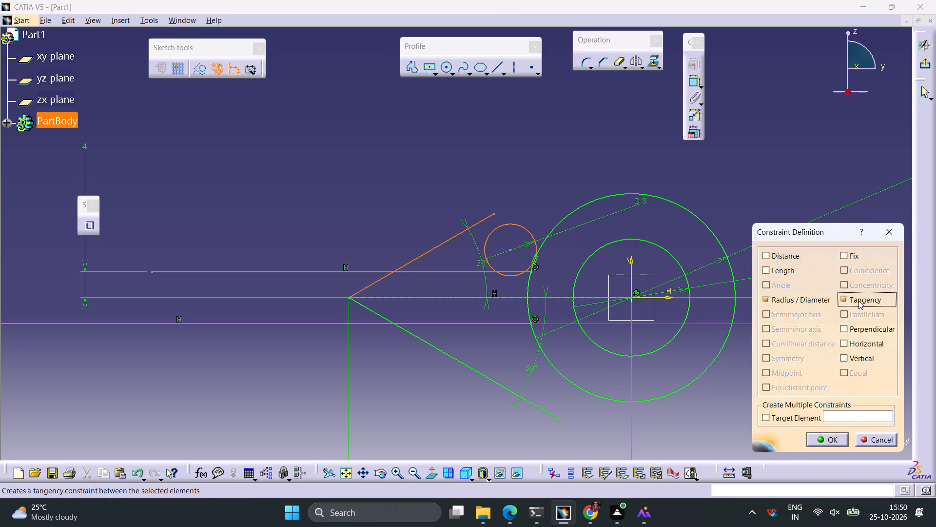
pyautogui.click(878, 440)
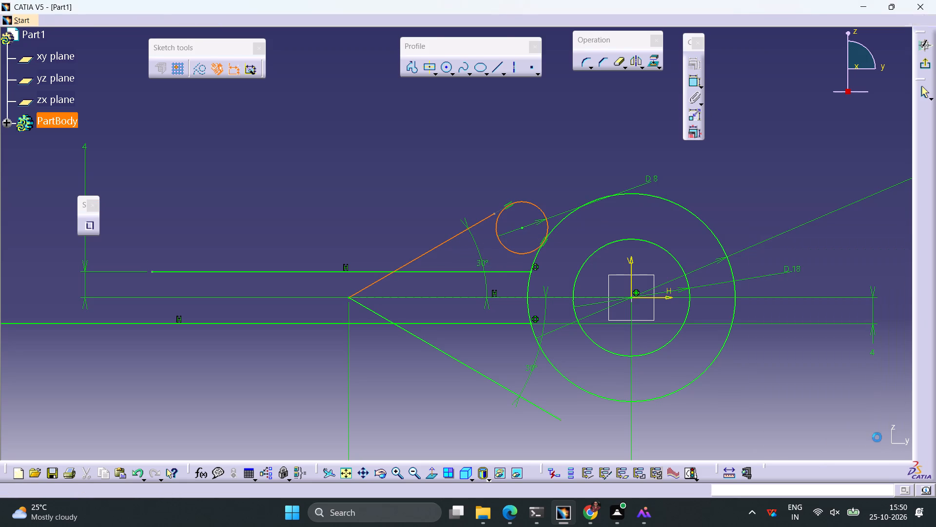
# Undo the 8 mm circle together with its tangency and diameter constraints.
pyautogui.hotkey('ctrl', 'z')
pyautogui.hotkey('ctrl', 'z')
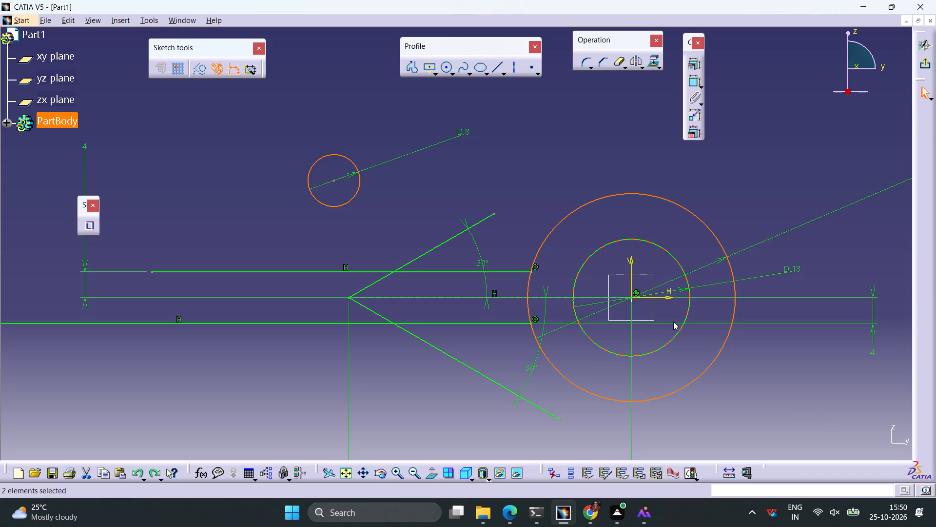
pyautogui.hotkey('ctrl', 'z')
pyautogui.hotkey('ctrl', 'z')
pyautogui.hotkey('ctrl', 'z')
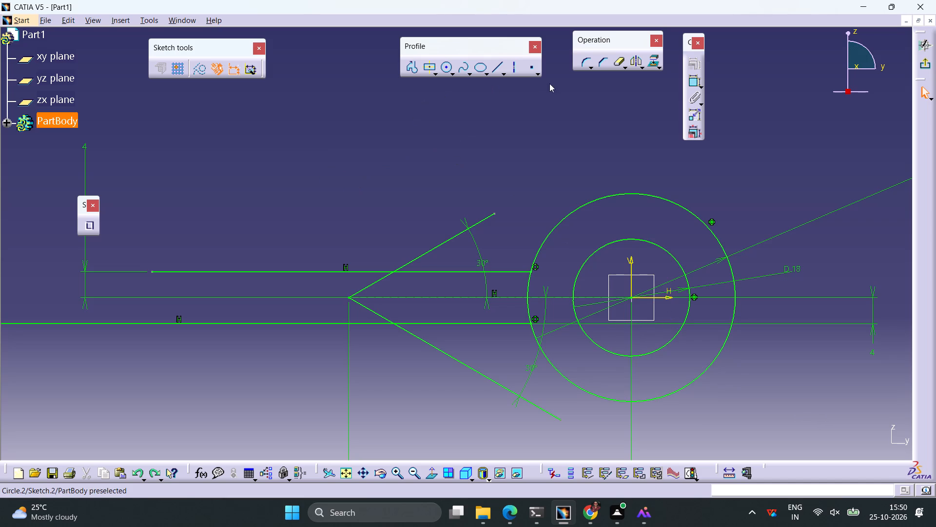
# Add a corner between the upper horizontal line and the 32 mm circle, and set its radius to 8 mm.
pyautogui.click(584, 65)
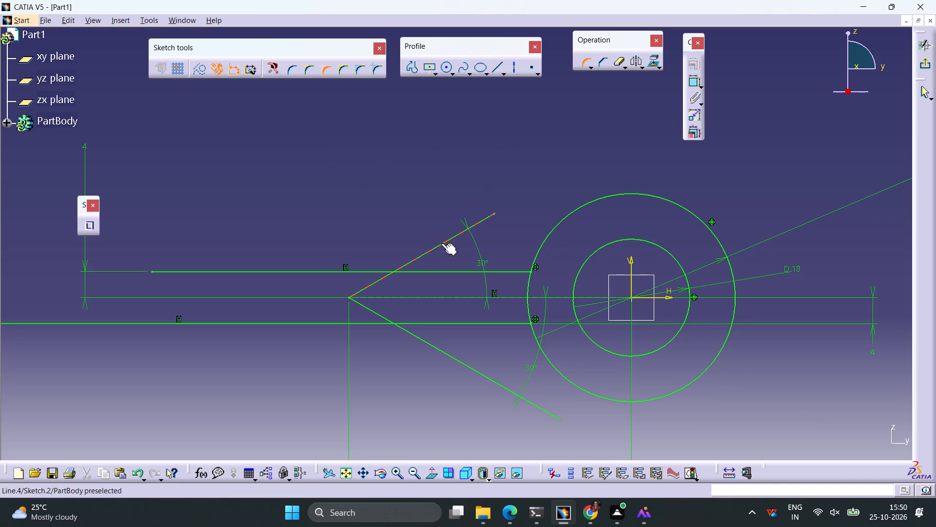
pyautogui.click(506, 270)
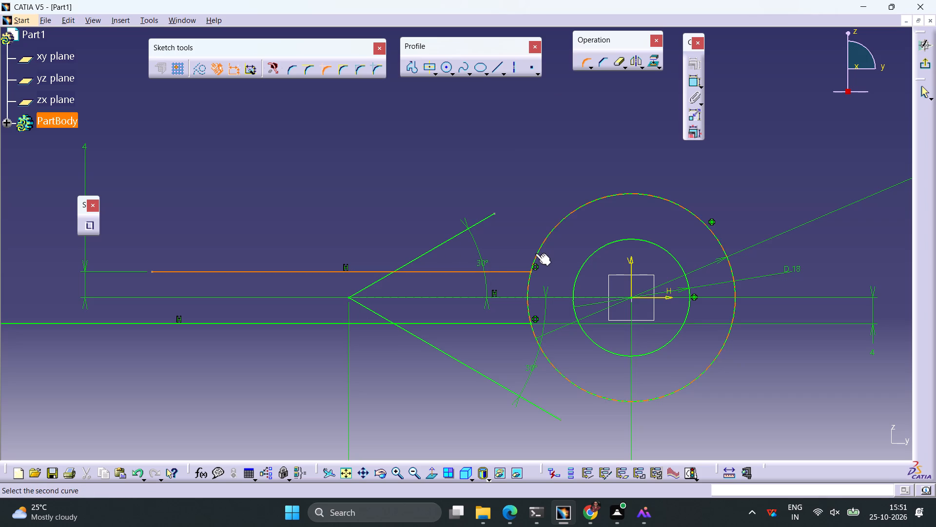
pyautogui.click(535, 253)
pyautogui.click(530, 261)
pyautogui.doubleClick(521, 255)
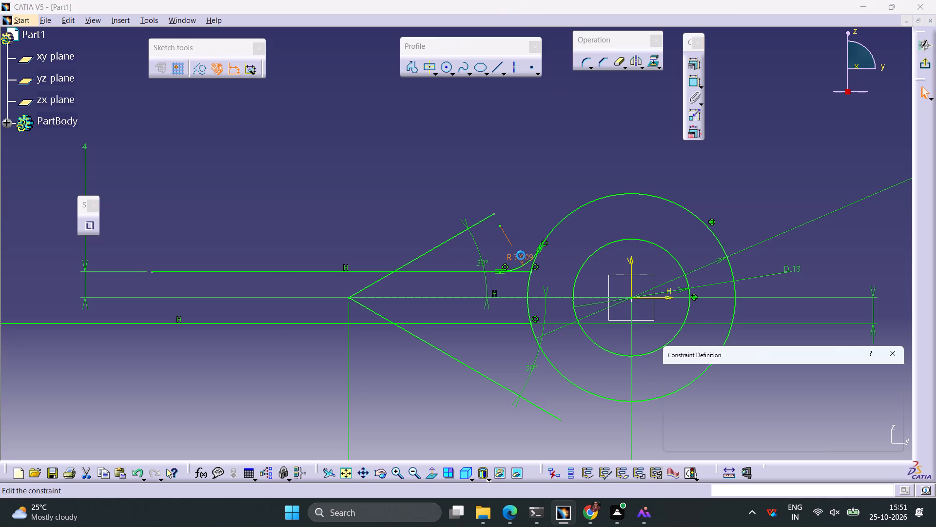
pyautogui.press('8')
pyautogui.press('Return')
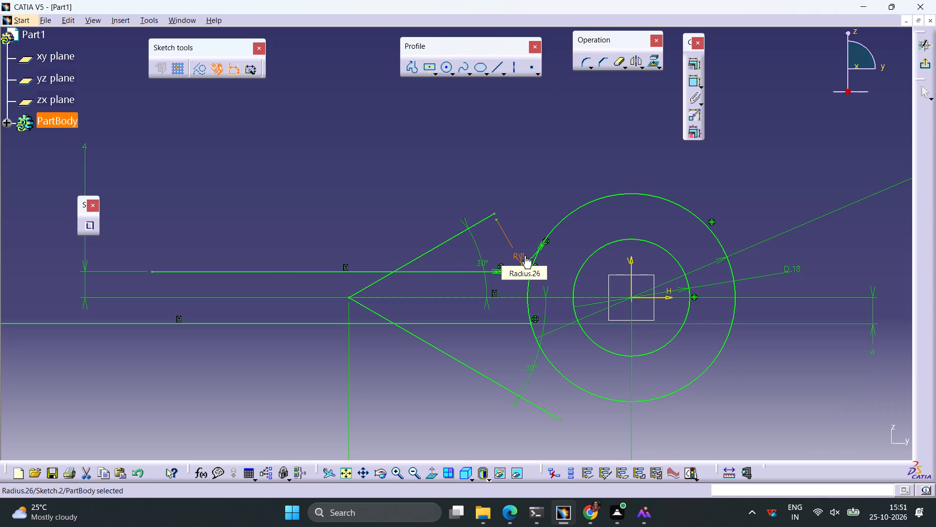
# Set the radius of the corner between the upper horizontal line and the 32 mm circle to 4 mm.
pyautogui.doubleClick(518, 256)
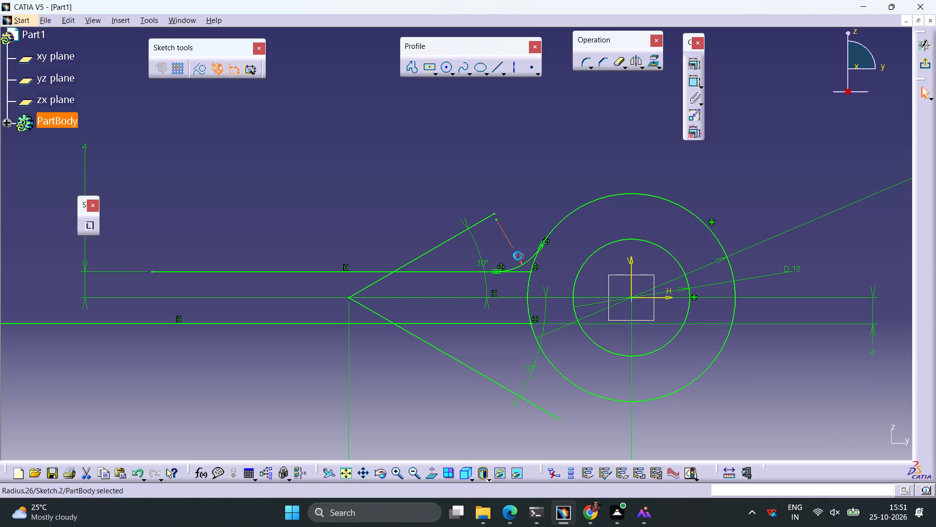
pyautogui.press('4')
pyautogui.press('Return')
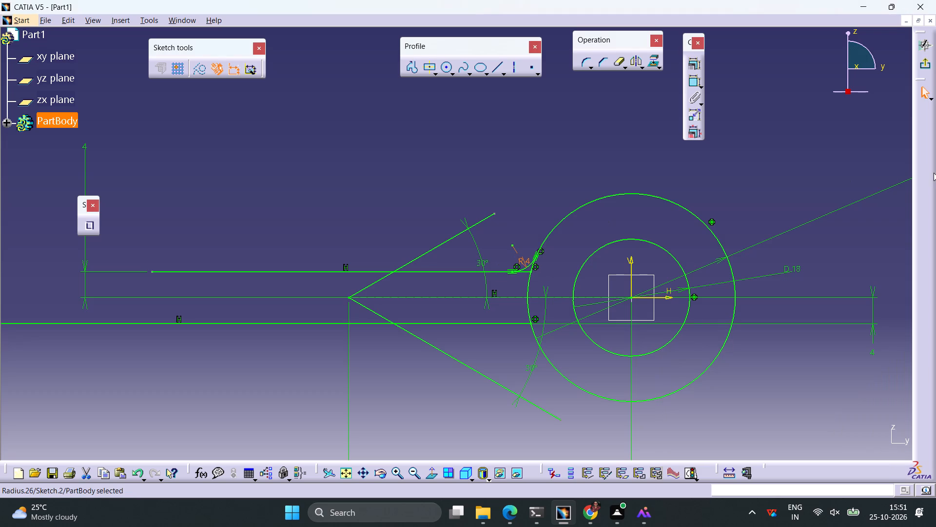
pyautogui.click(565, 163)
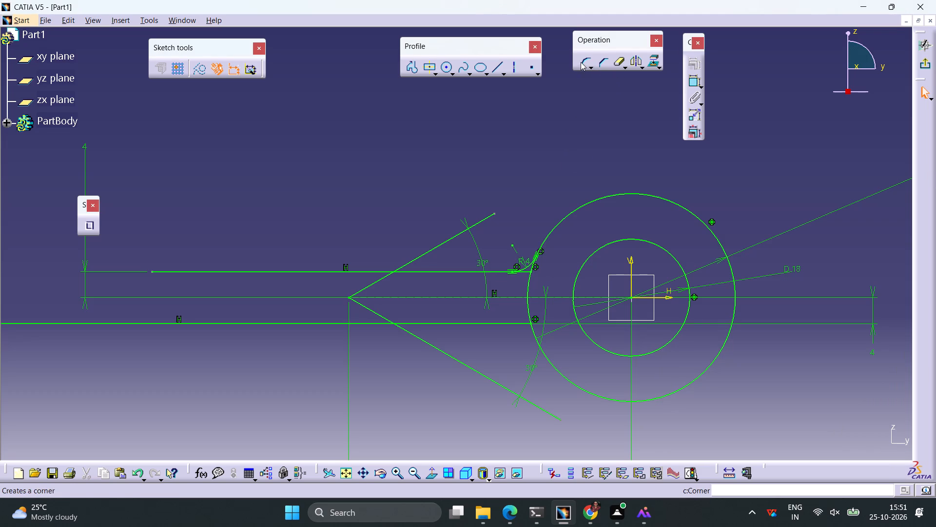
# Add a corner between the upper angled line and the upper horizontal line, and set its radius to 4 mm.
pyautogui.click(581, 62)
pyautogui.click(445, 244)
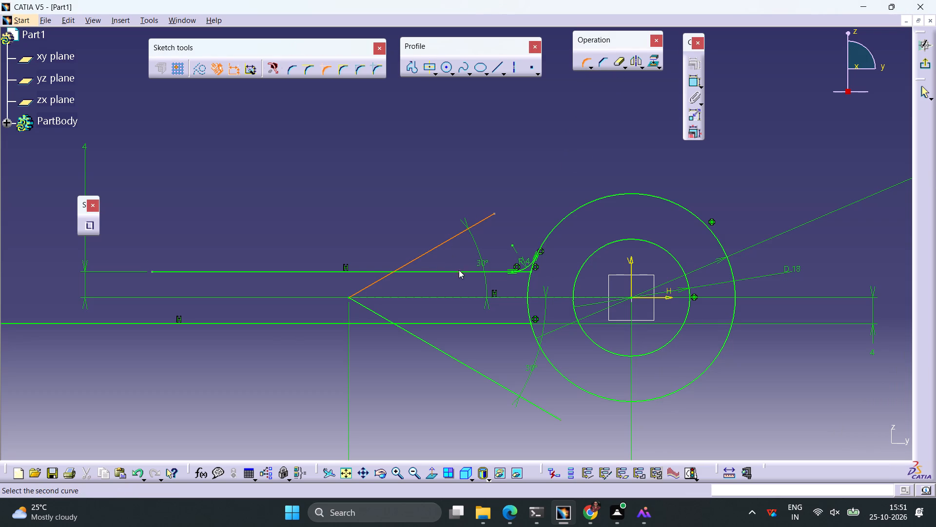
pyautogui.click(460, 270)
pyautogui.click(463, 263)
pyautogui.doubleClick(472, 248)
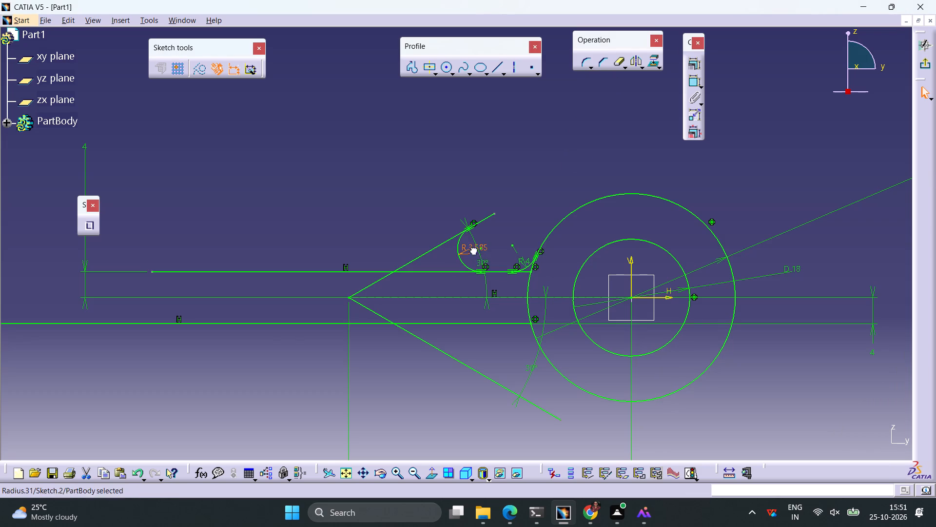
pyautogui.press('4')
pyautogui.press('Return')
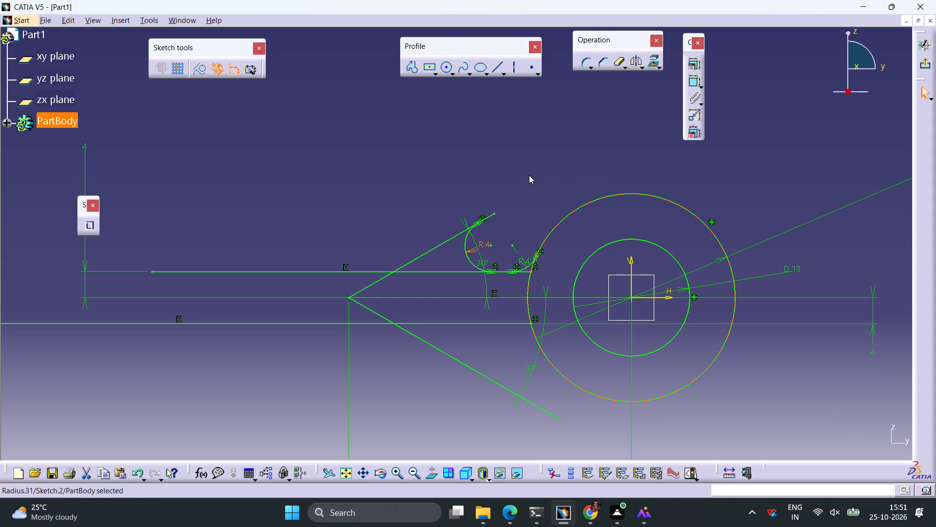
# Trim the outer end of the upper angled line beyond its 4 mm corner.
pyautogui.click(613, 65)
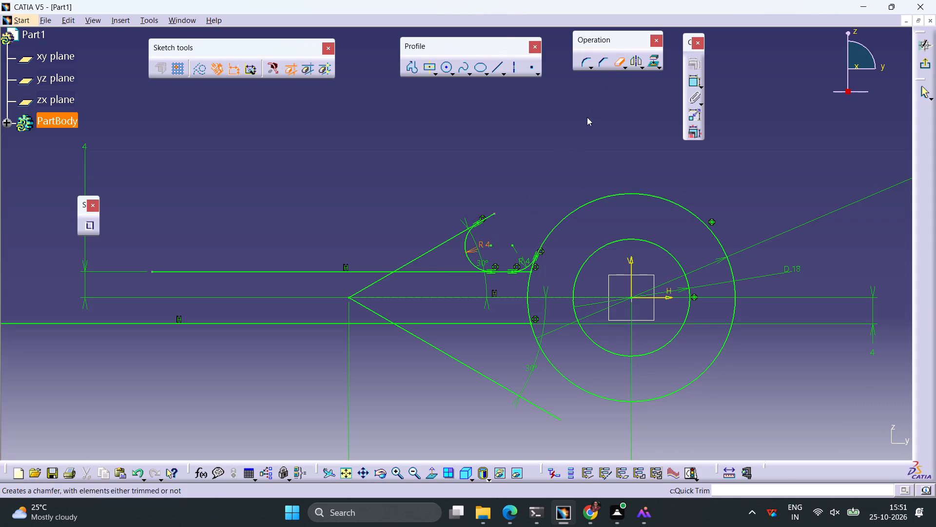
pyautogui.click(487, 218)
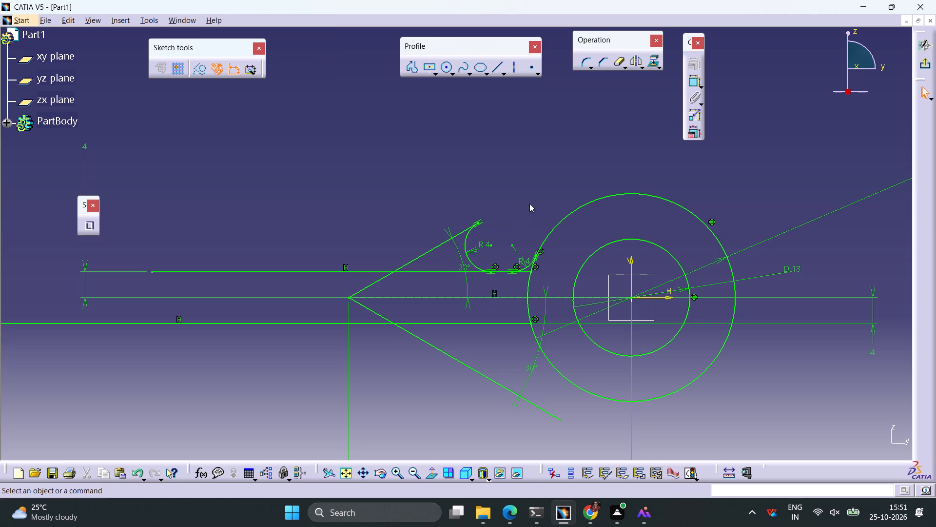
# Add a corner between the 32 mm circle and the lower horizontal line, and set its radius to 6 mm.
pyautogui.click(585, 64)
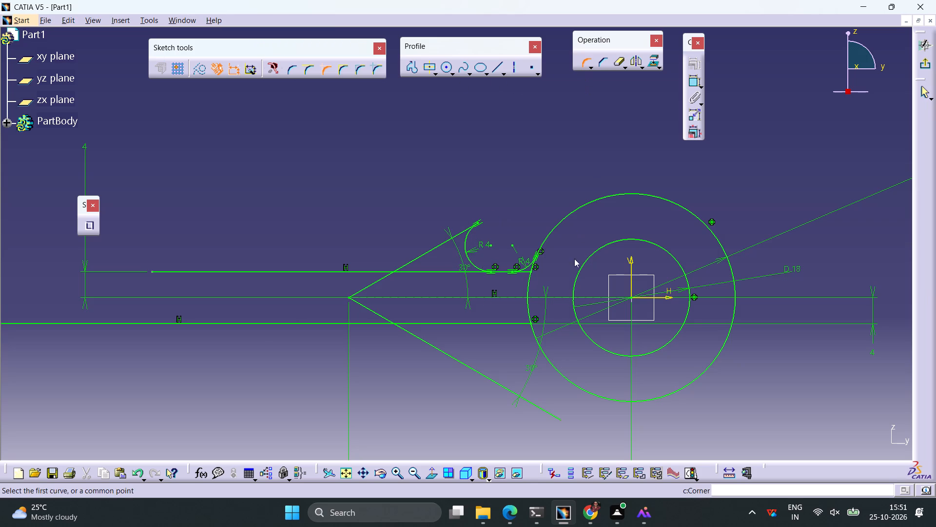
pyautogui.click(534, 333)
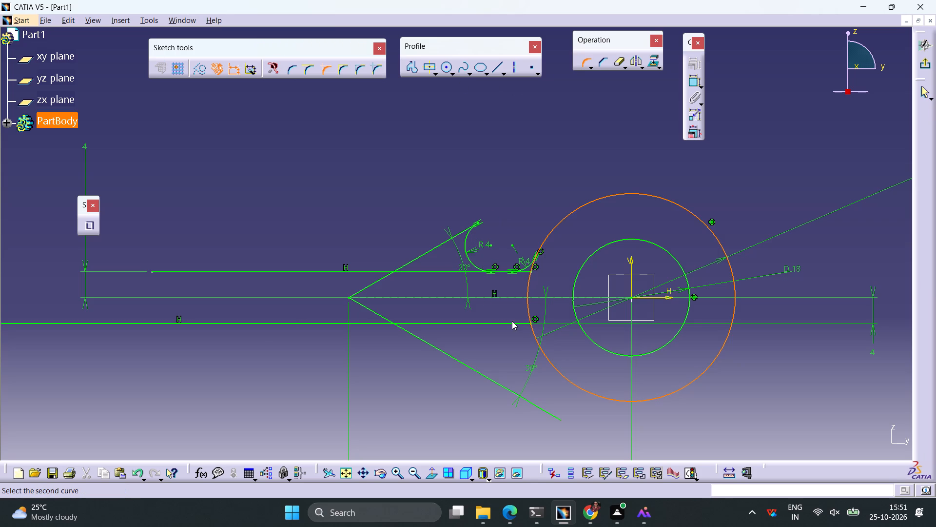
pyautogui.click(515, 323)
pyautogui.click(518, 330)
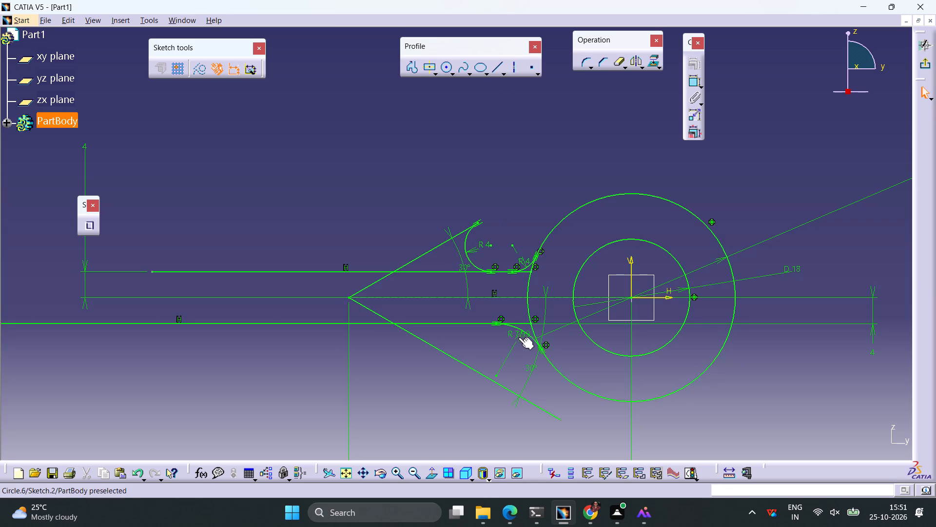
pyautogui.doubleClick(518, 335)
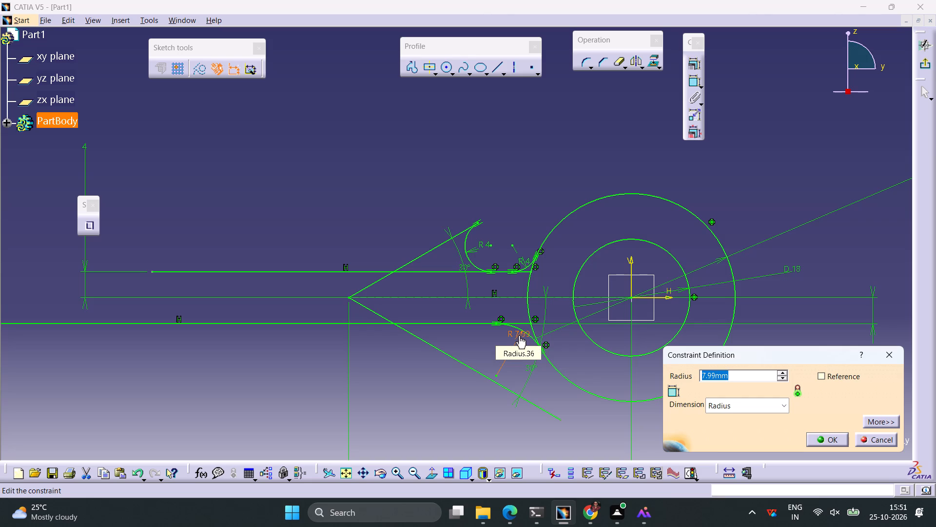
pyautogui.press('6')
pyautogui.press('Return')
# Set the radius of the corner between the upper horizontal line and the 32 mm circle to 6 mm.
pyautogui.doubleClick(522, 263)
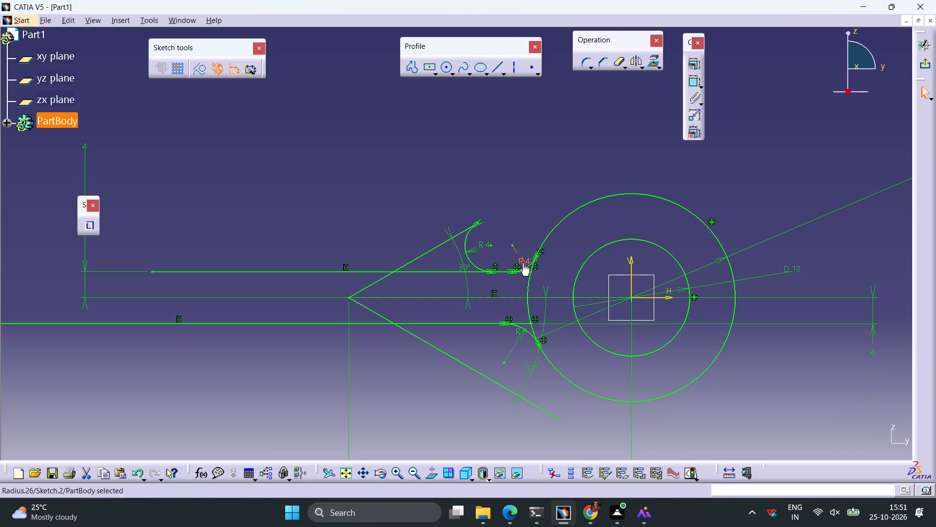
pyautogui.press('6')
pyautogui.press('Return')
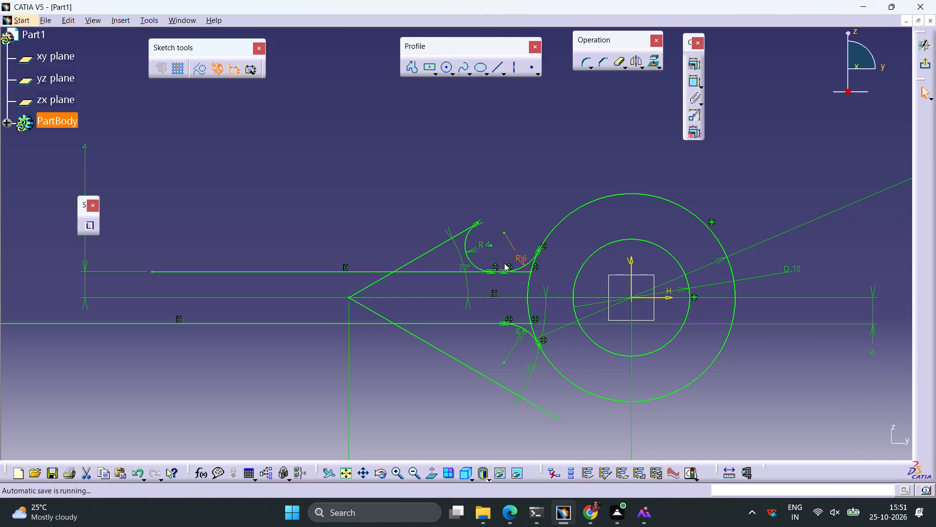
pyautogui.click(535, 197)
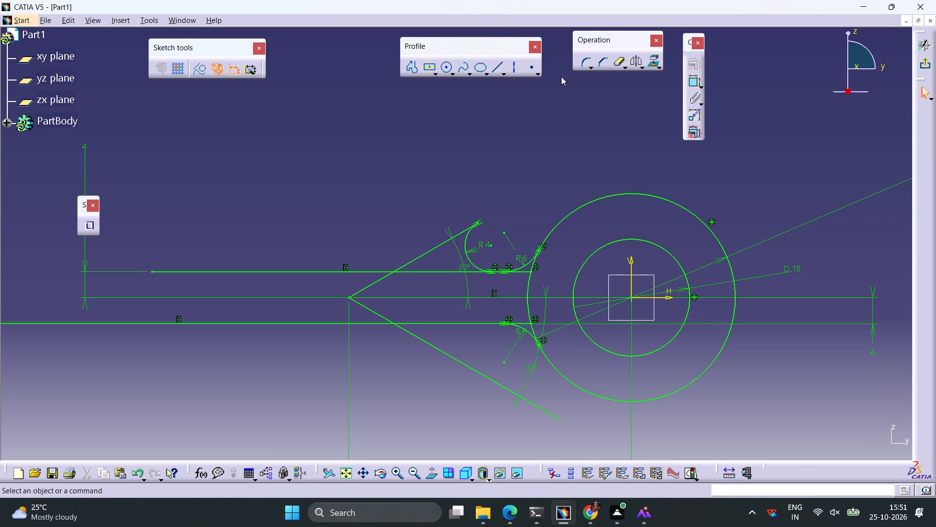
# Add a corner between the lower angled line and the lower horizontal line, and set its radius to 4 mm.
pyautogui.click(581, 63)
pyautogui.click(439, 351)
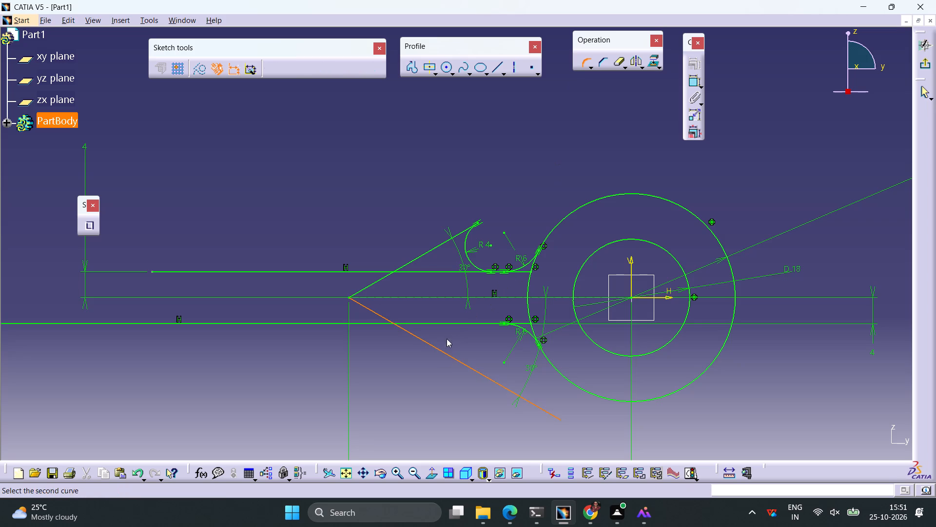
pyautogui.click(449, 324)
pyautogui.click(452, 337)
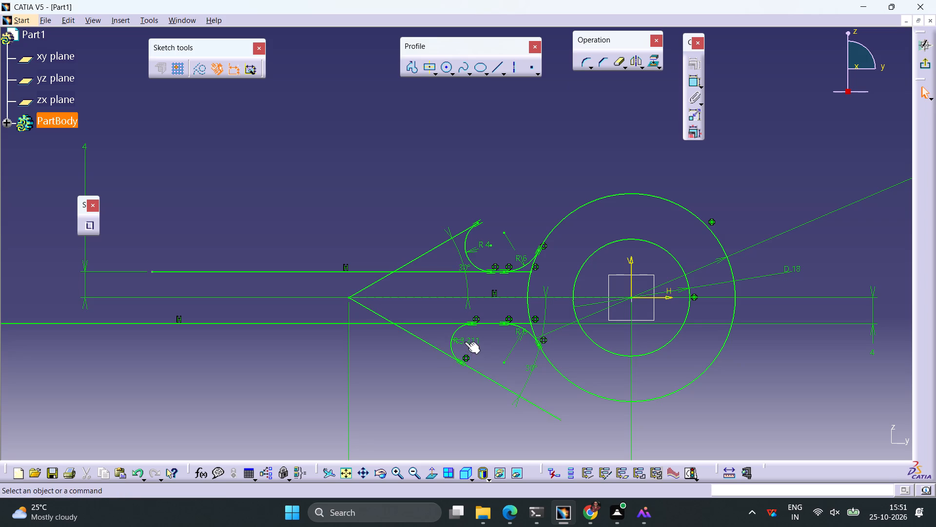
pyautogui.doubleClick(465, 342)
pyautogui.press('4')
pyautogui.press('Return')
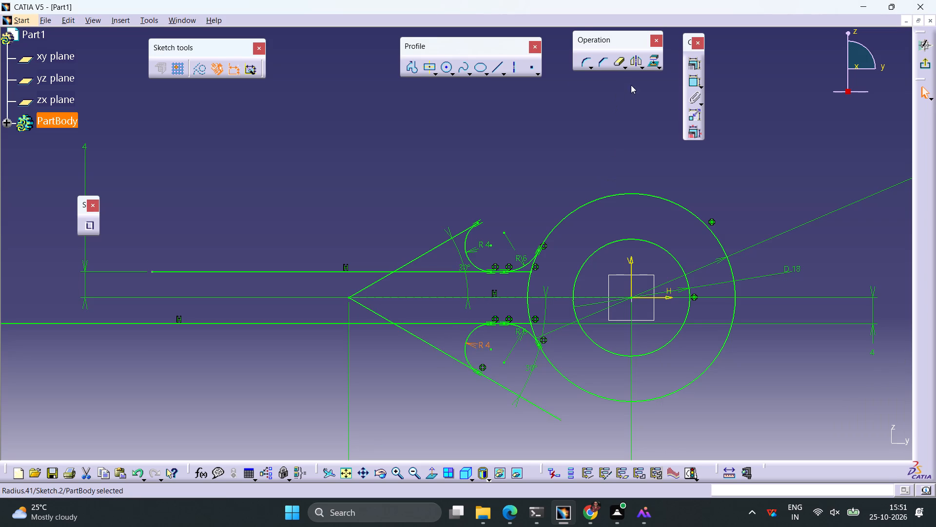
# Trim the outer end of the lower angled line beyond its 4 mm corner.
pyautogui.click(620, 61)
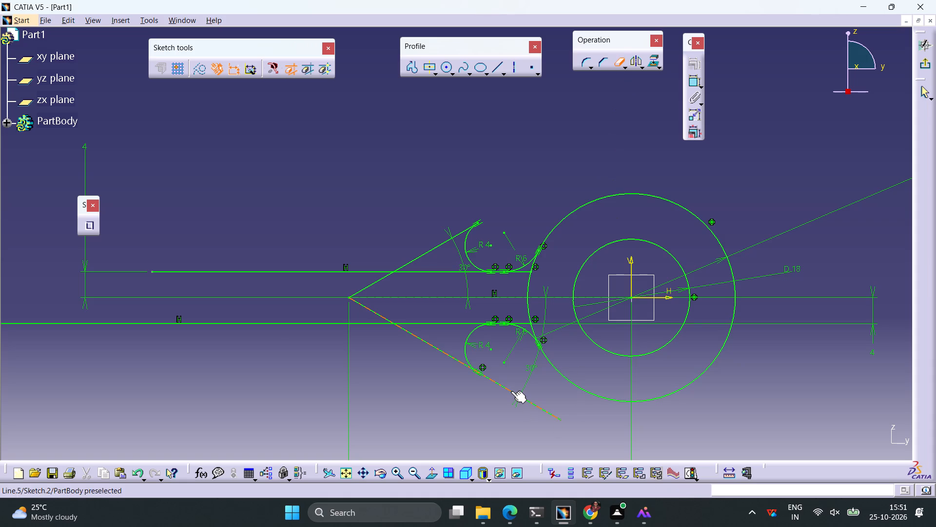
pyautogui.click(511, 391)
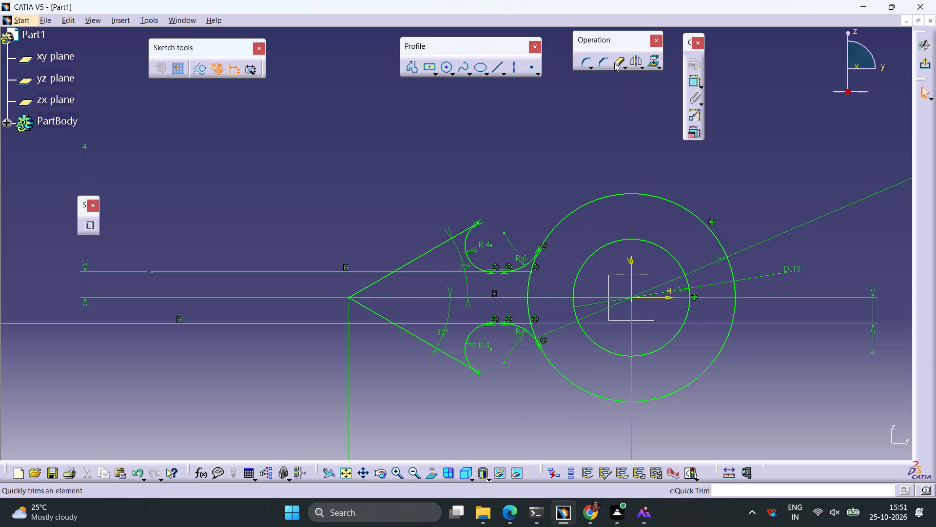
# Trim the ends of the upper and lower horizontal lines that extend outside the two angled lines.
pyautogui.click(614, 63)
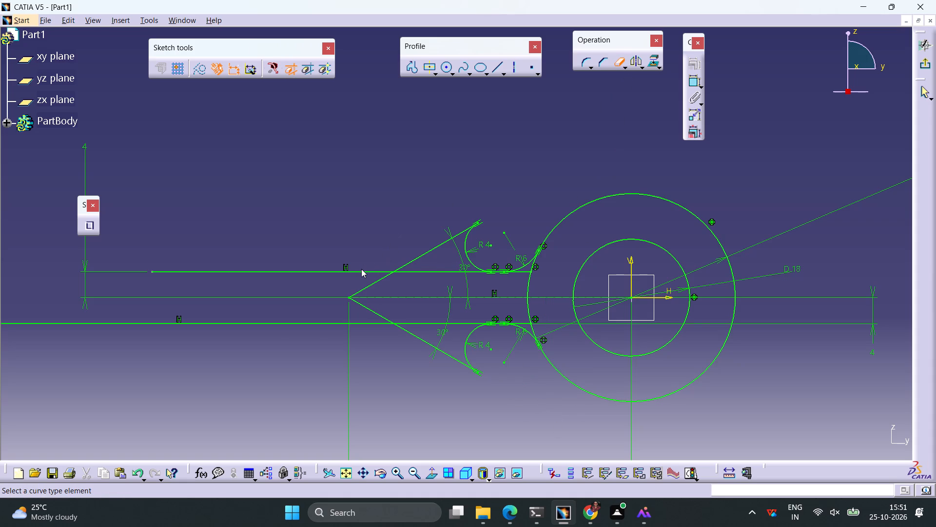
pyautogui.click(359, 272)
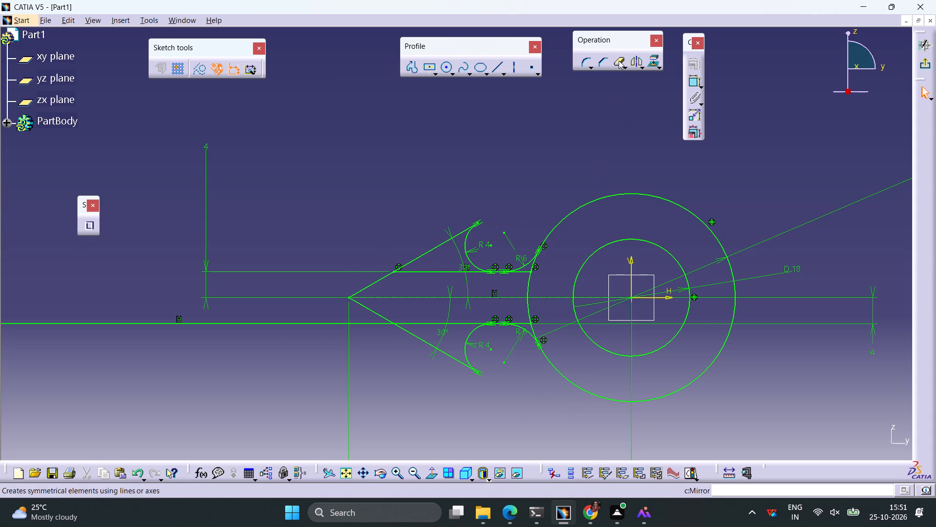
pyautogui.click(618, 61)
pyautogui.click(306, 325)
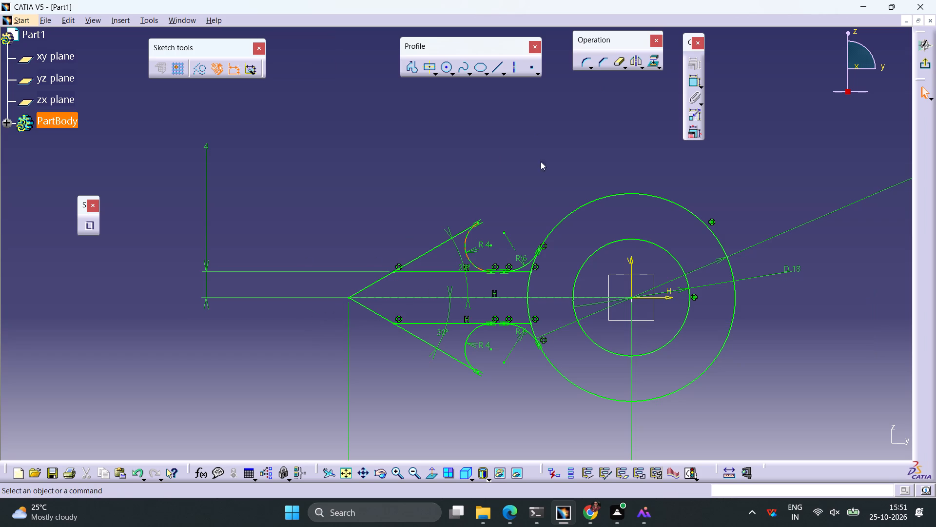
# Add a corner between the upper and lower angled lines near their shared vertex, and set its radius to 8 mm.
pyautogui.click(583, 62)
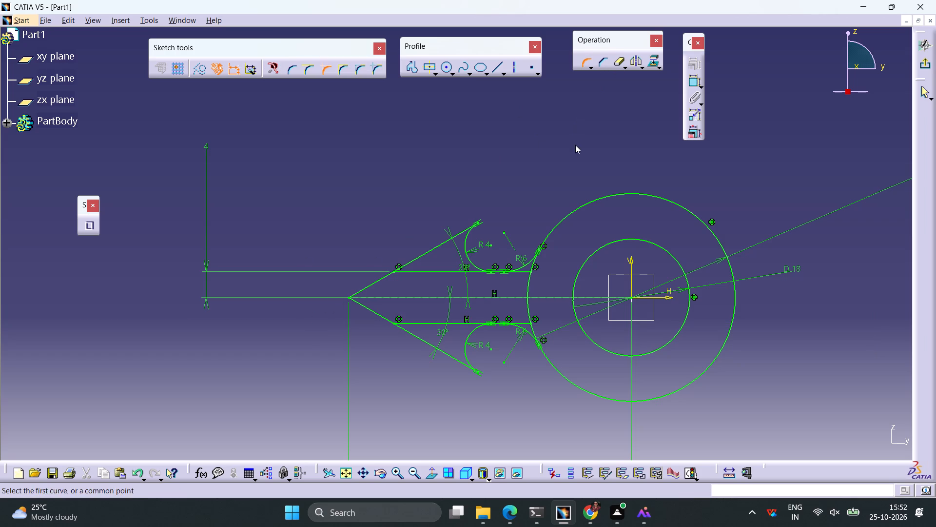
pyautogui.click(372, 285)
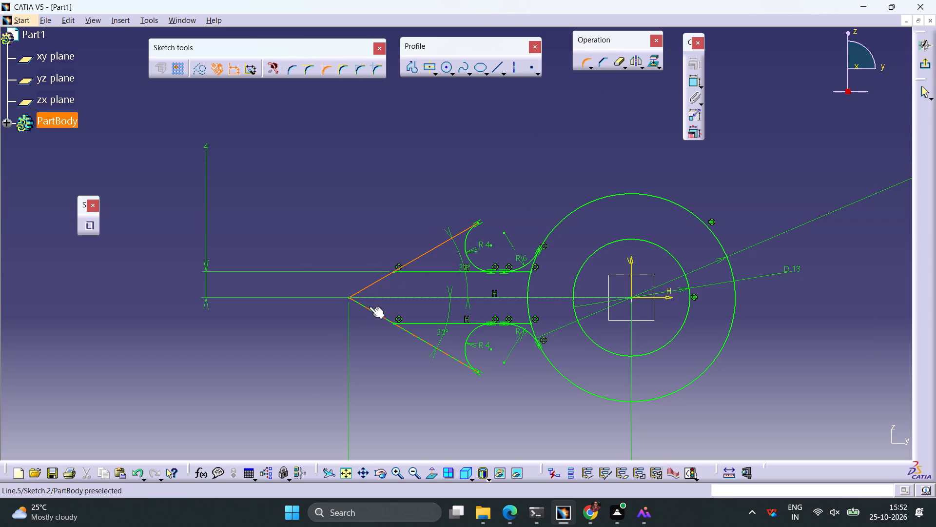
pyautogui.click(369, 311)
pyautogui.click(378, 305)
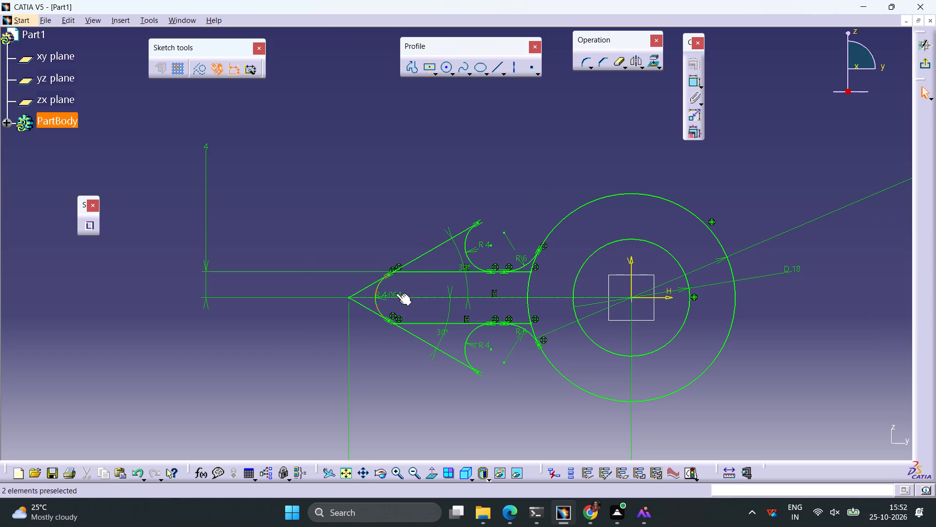
pyautogui.doubleClick(394, 293)
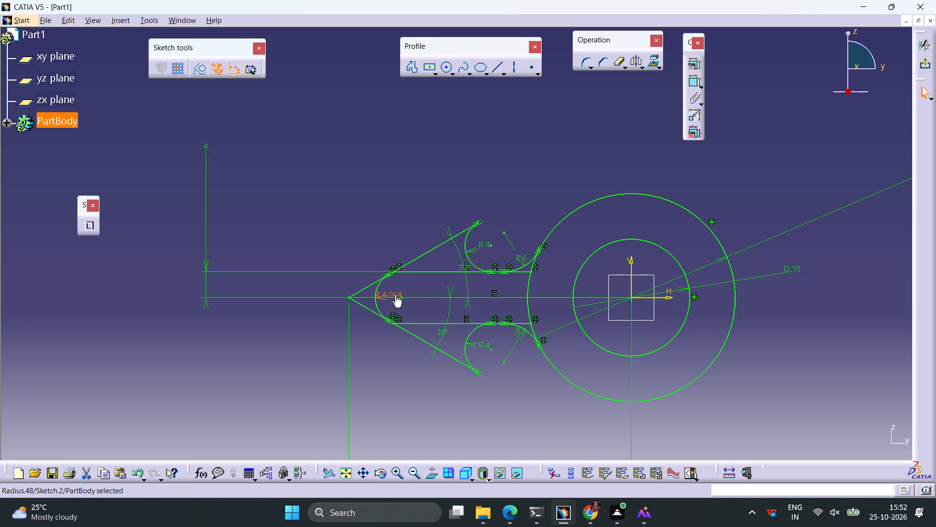
pyautogui.doubleClick(391, 294)
pyautogui.press('8')
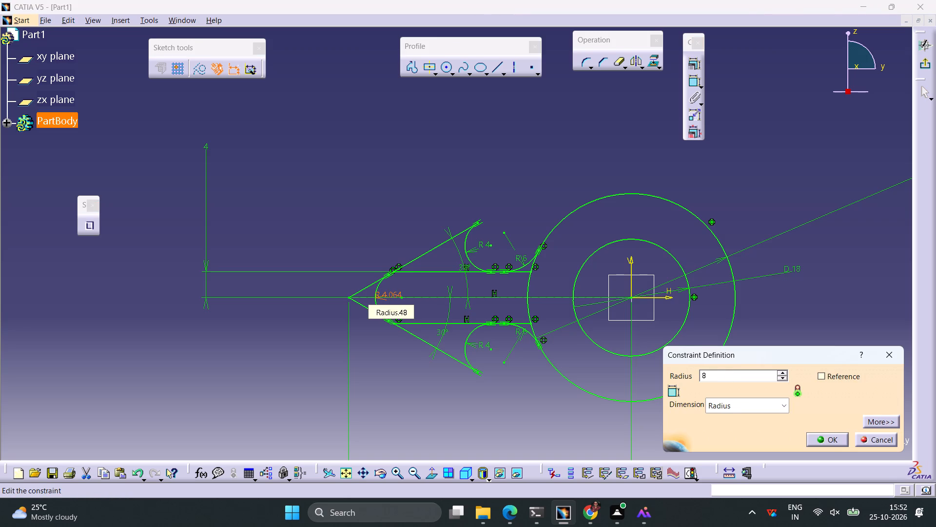
pyautogui.press('Return')
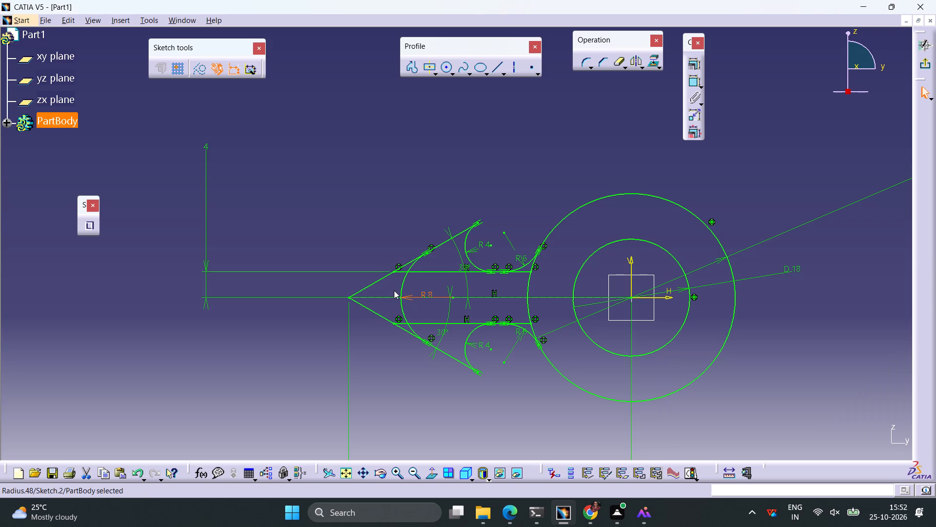
pyautogui.click(366, 389)
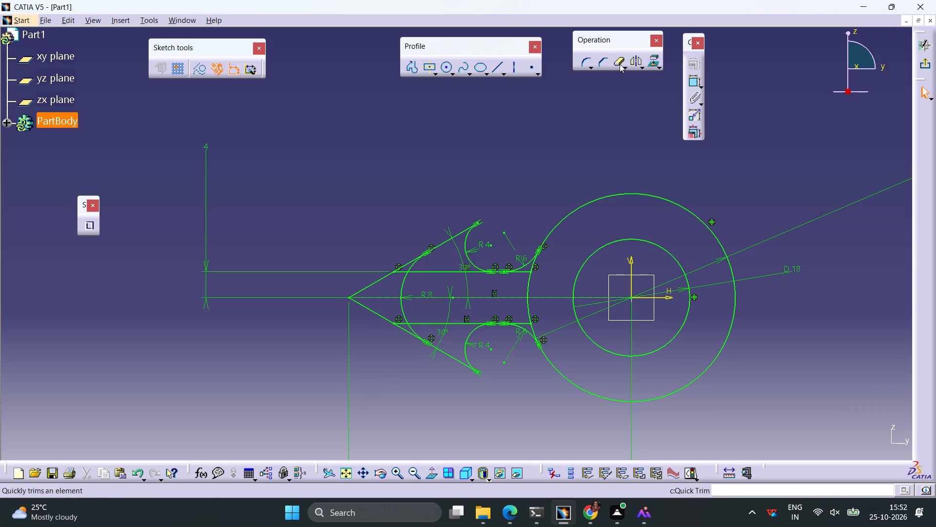
# Trim the pointed tip off both angled lines, from their shared vertex to the horizontal lines.
pyautogui.click(620, 64)
pyautogui.click(381, 279)
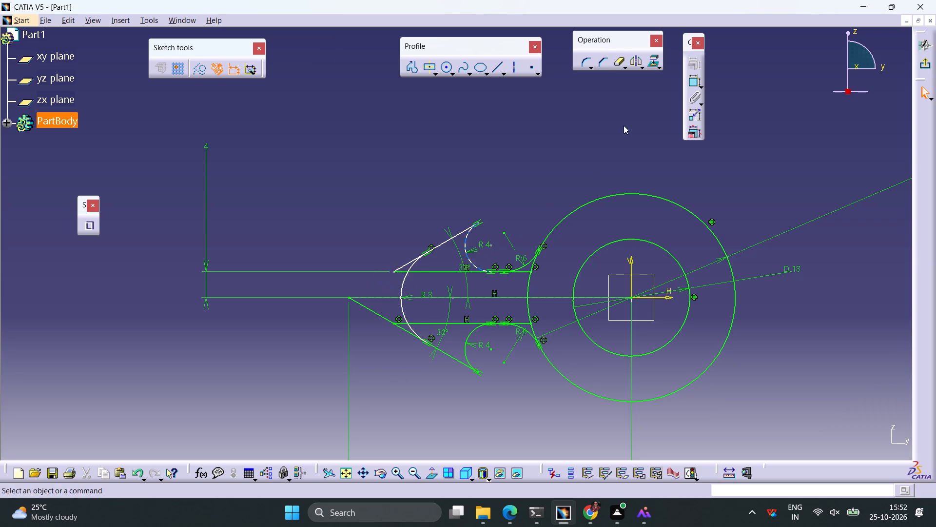
pyautogui.click(619, 63)
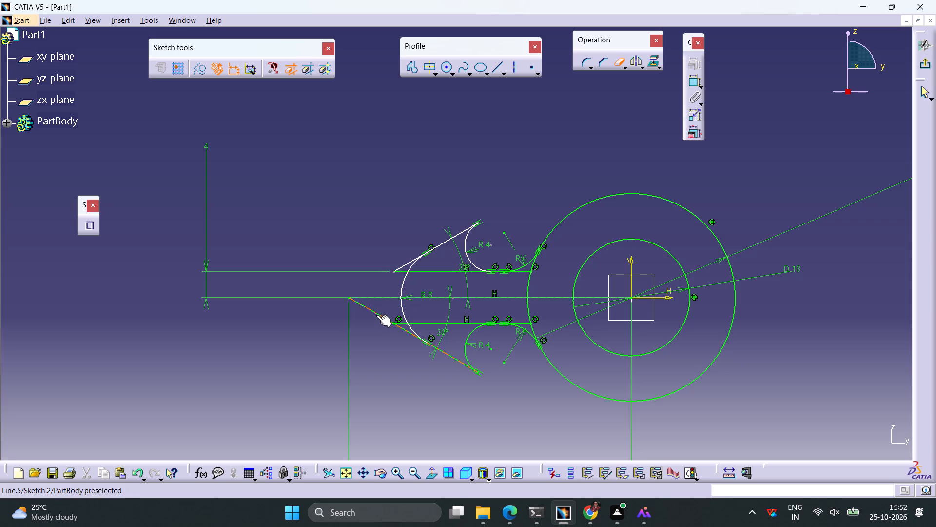
pyautogui.click(376, 315)
# Trim the leftover stubs of the angled lines between the horizontal lines and the 8 mm corner arc.
pyautogui.click(616, 63)
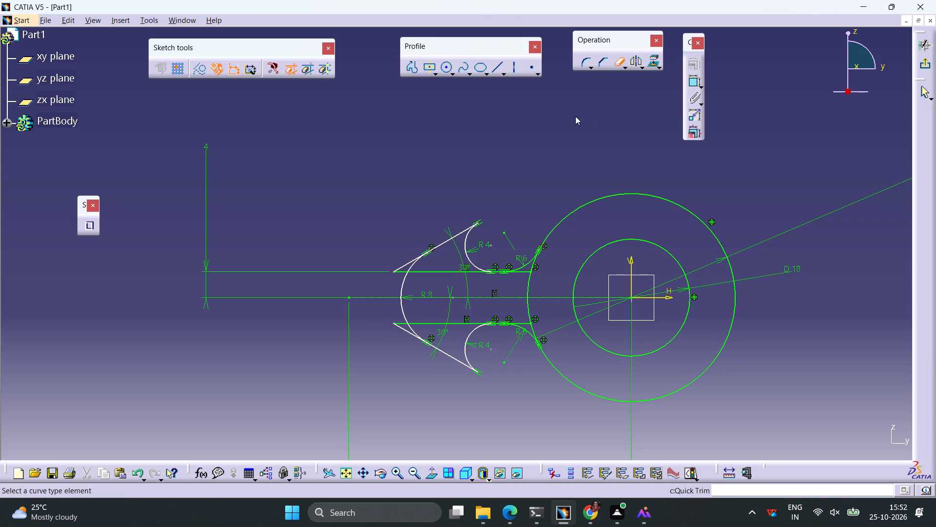
pyautogui.keyDown('ctrl'); pyautogui.moveTo(390, 383); pyautogui.dragTo(391, 330, button='middle'); pyautogui.keyUp('ctrl')
pyautogui.moveTo(405, 339); pyautogui.dragTo(447, 289, button='middle')
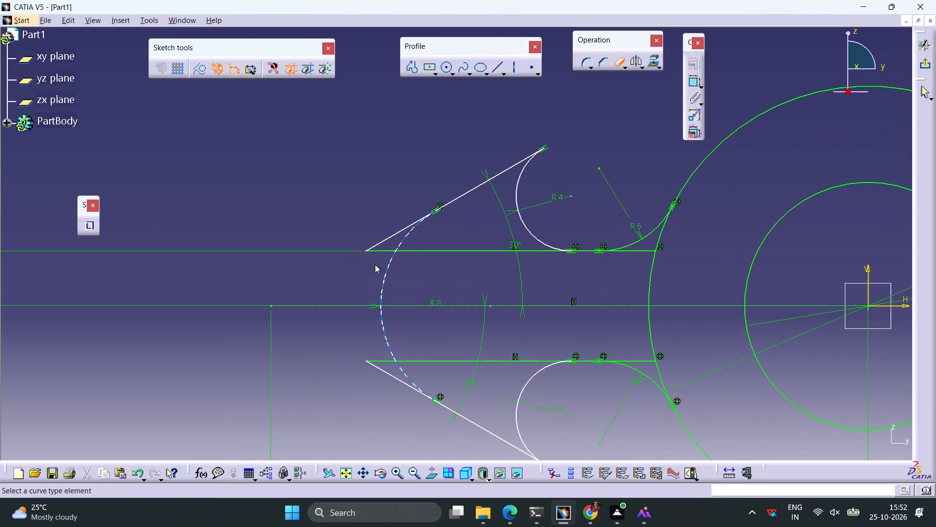
pyautogui.click(397, 231)
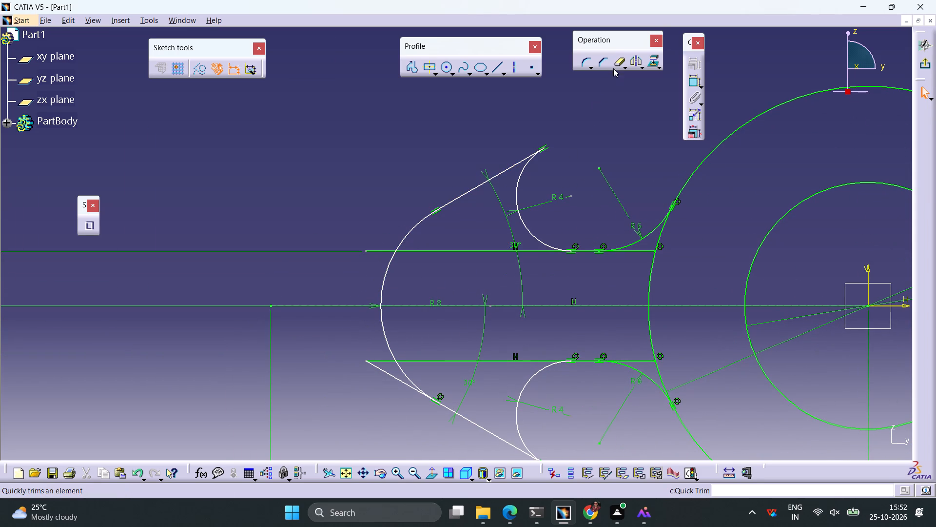
pyautogui.click(616, 60)
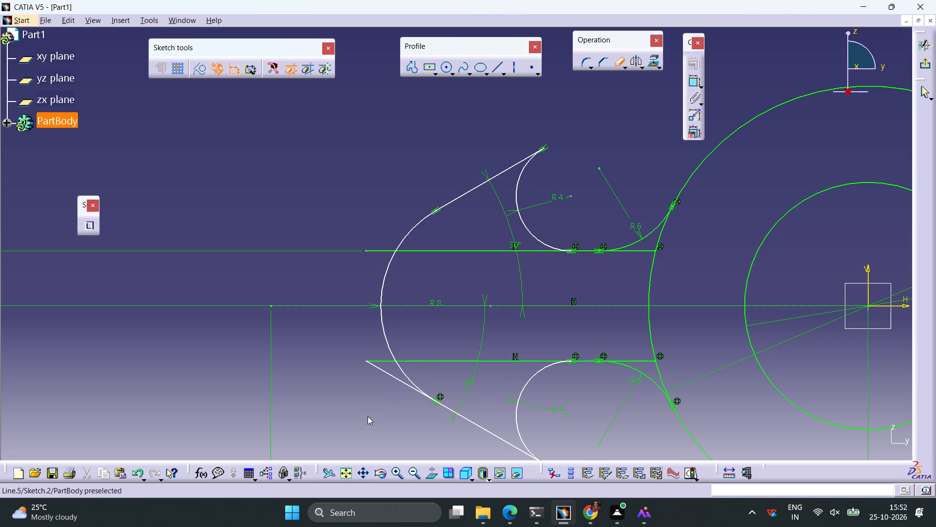
pyautogui.keyDown('ctrl'); pyautogui.moveTo(354, 371); pyautogui.dragTo(354, 380, button='middle'); pyautogui.keyUp('ctrl')
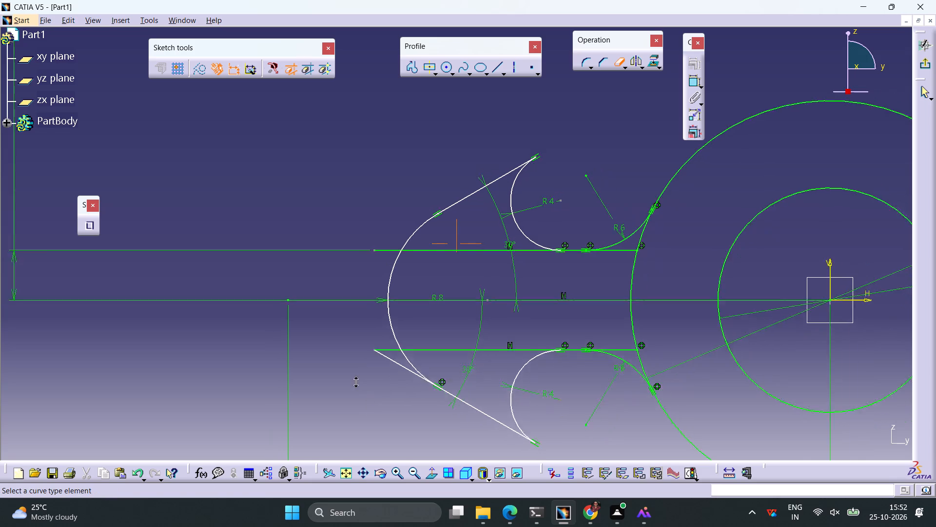
pyautogui.keyDown('ctrl'); pyautogui.moveTo(354, 380); pyautogui.dragTo(354, 397, button='middle'); pyautogui.keyUp('ctrl')
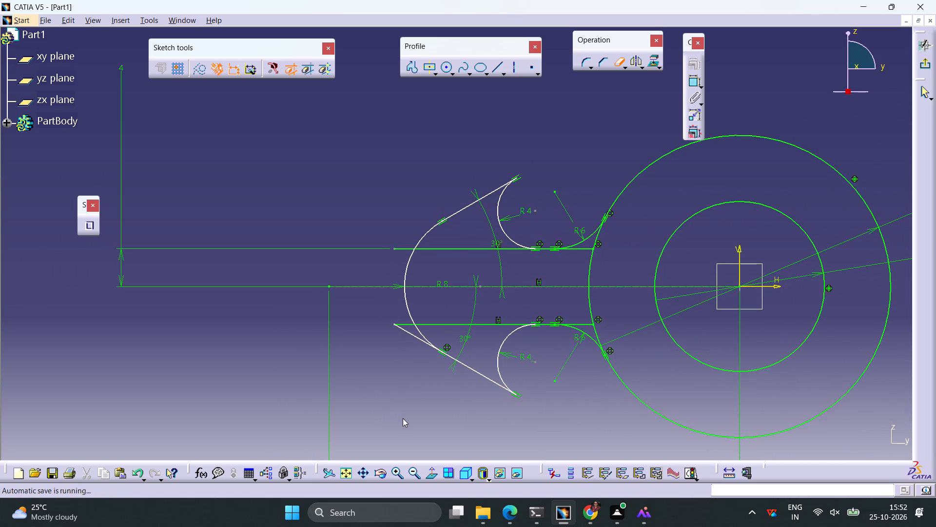
pyautogui.moveTo(408, 421); pyautogui.dragTo(409, 389, button='middle')
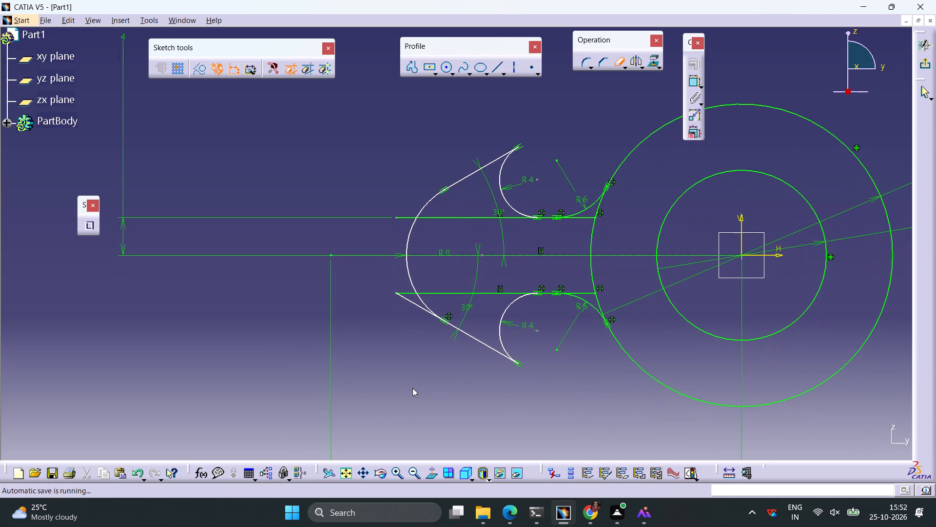
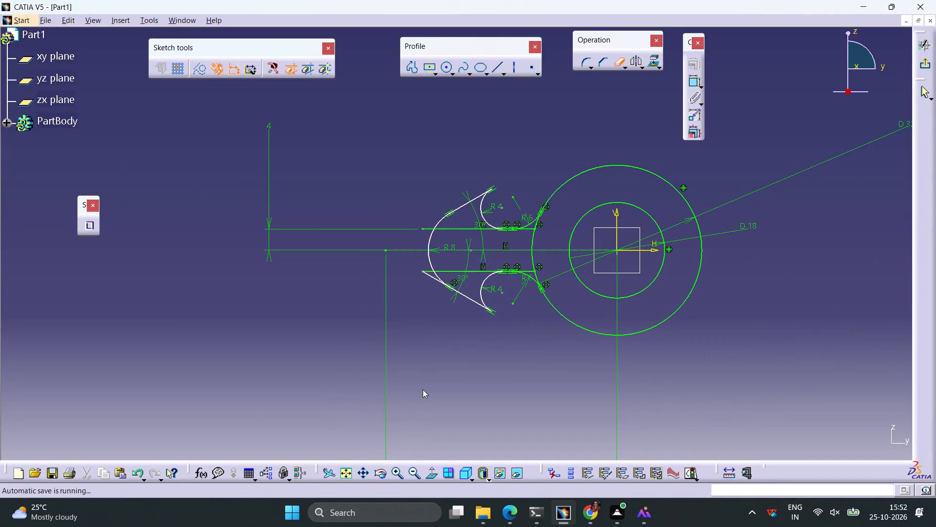
# Delete the horizontal dimension below the profile that runs from the arm's end point to the vertical axis.
pyautogui.keyDown('ctrl'); pyautogui.moveTo(430, 377); pyautogui.dragTo(421, 403, button='middle'); pyautogui.keyUp('ctrl')
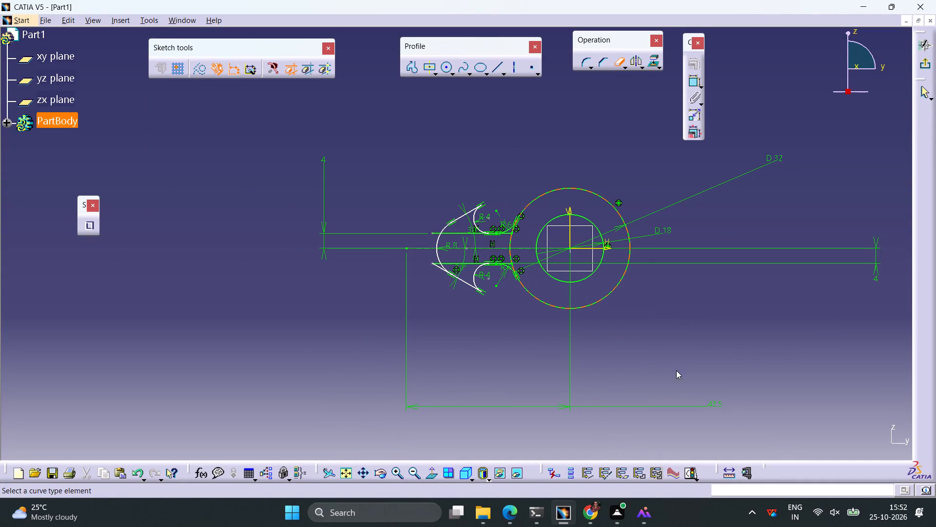
pyautogui.click(712, 402)
pyautogui.click(714, 404)
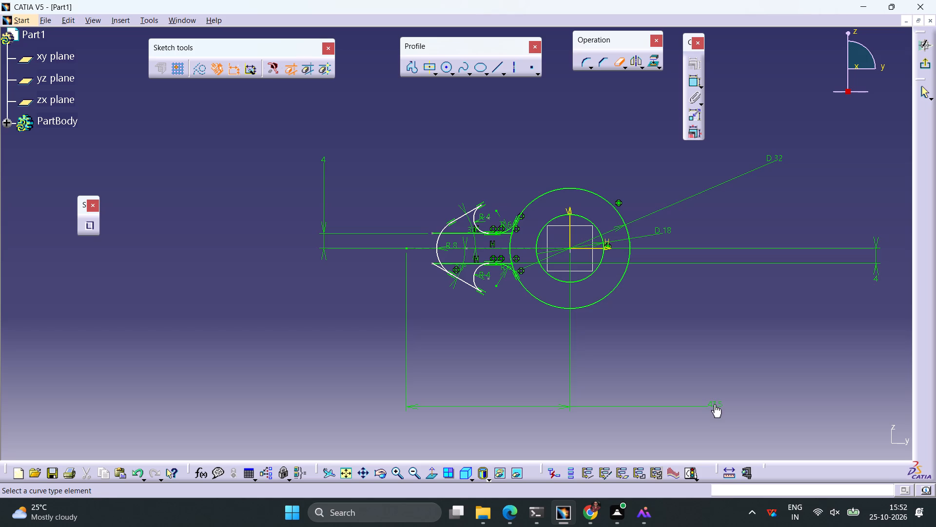
pyautogui.press('Escape')
pyautogui.click(717, 405)
pyautogui.press('Delete')
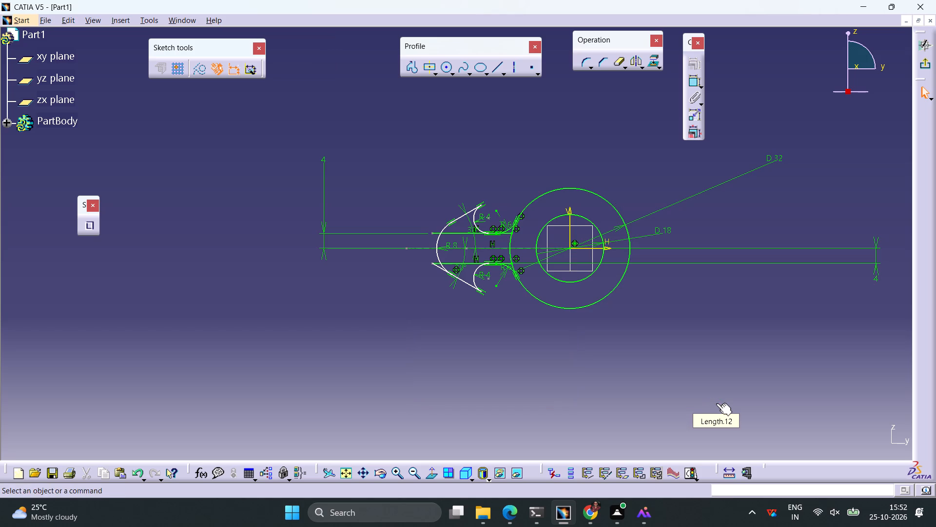
# Dimension the horizontal distance from the 8 mm nose arc's centre to the vertical axis and set it to 43.5 mm.
pyautogui.click(466, 249)
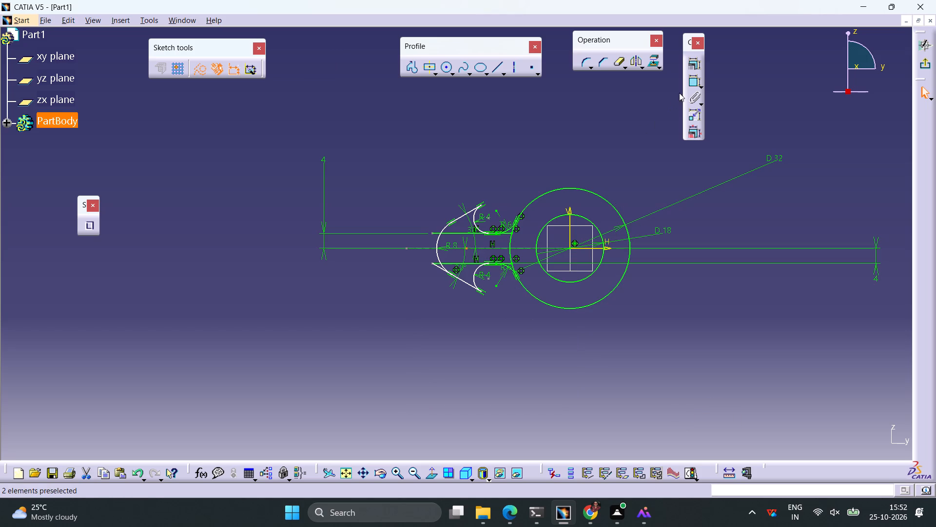
pyautogui.click(689, 82)
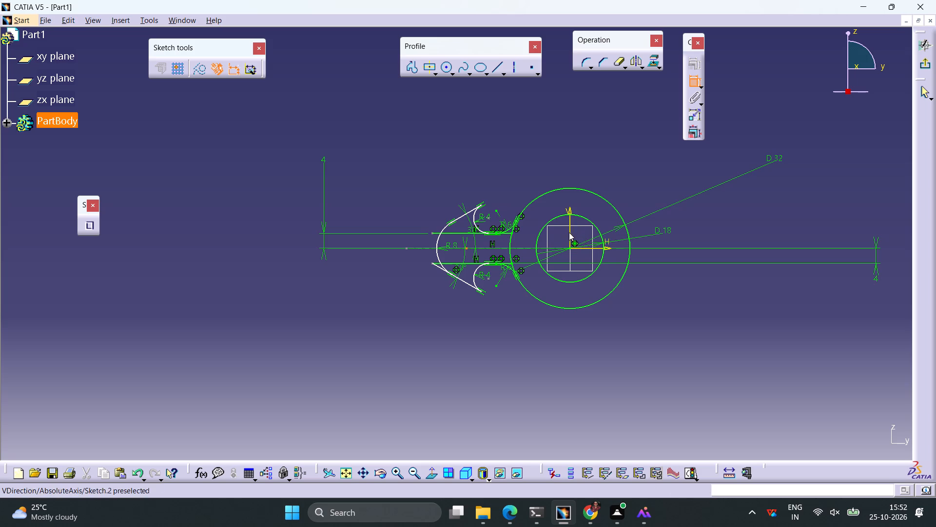
pyautogui.click(570, 232)
pyautogui.click(522, 338)
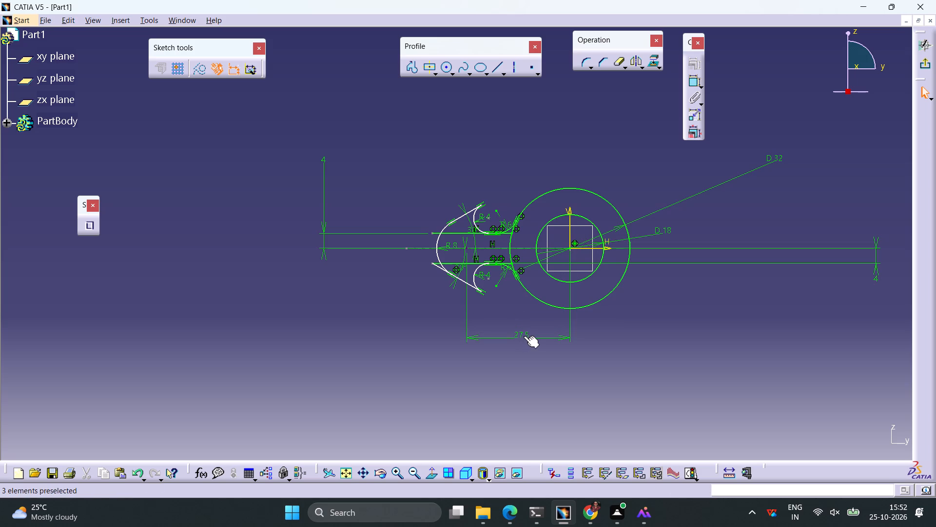
pyautogui.click(524, 336)
pyautogui.click(524, 336)
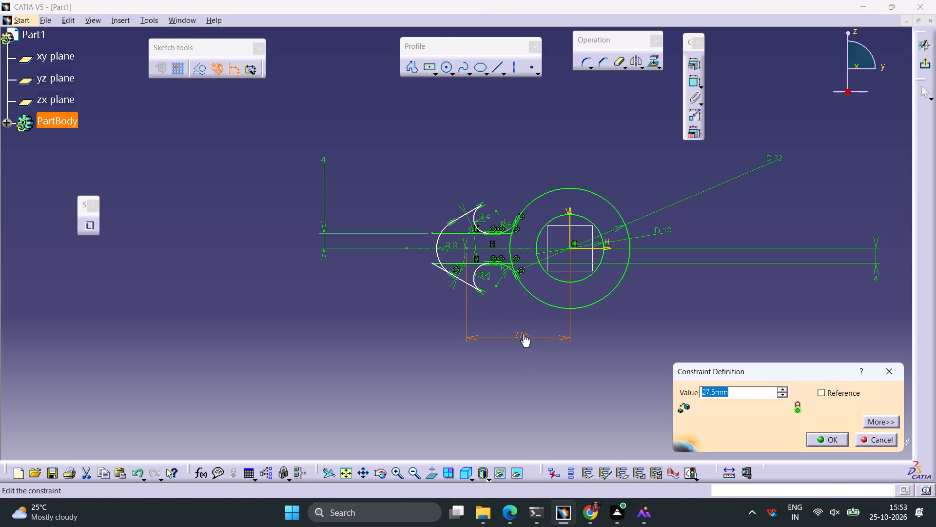
pyautogui.write('43.5')
pyautogui.press('Return')
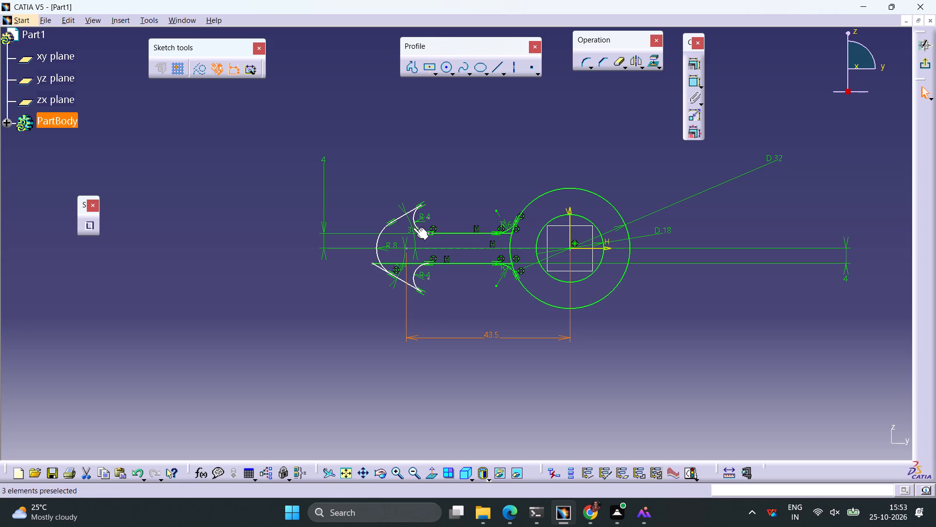
# Set the radii of the upper concave arc and of the upper fillet at the outer circle to 8 mm.
pyautogui.doubleClick(422, 218)
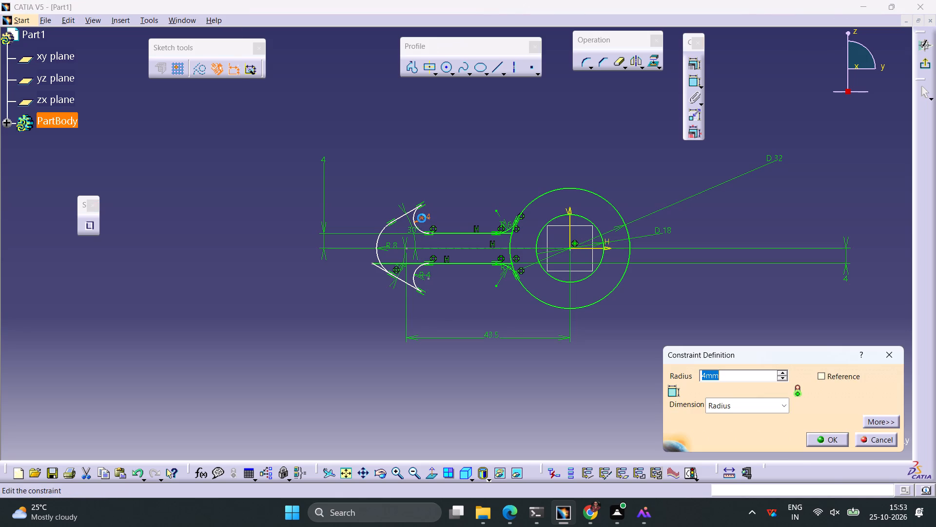
pyautogui.press('8')
pyautogui.press('Return')
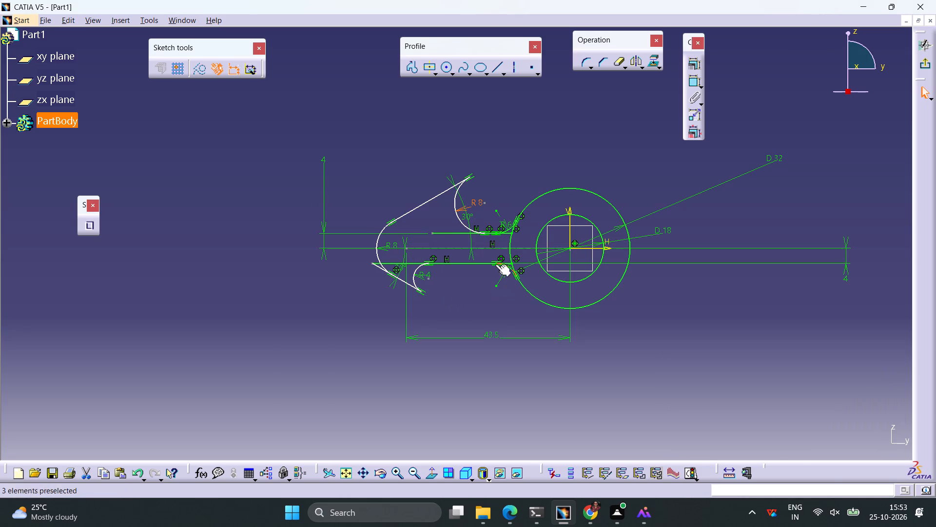
pyautogui.doubleClick(507, 223)
pyautogui.press('8')
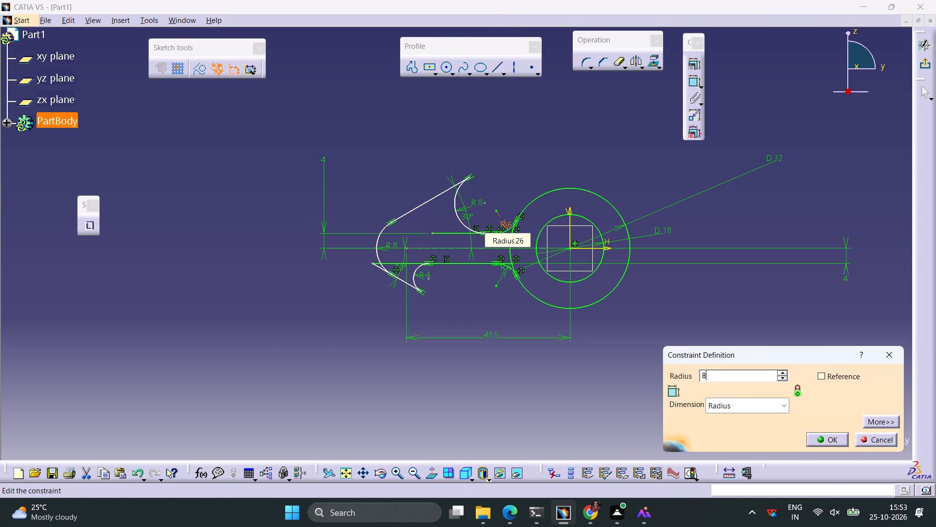
pyautogui.press('Return')
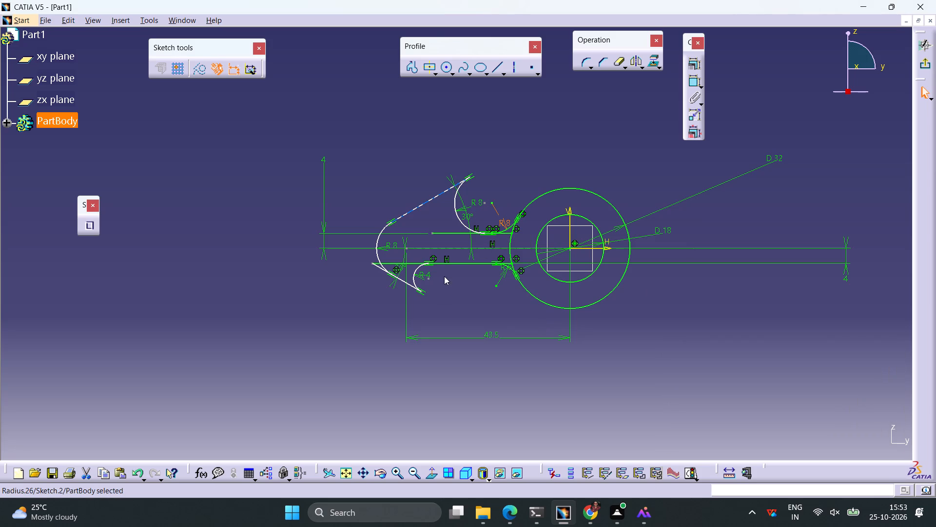
# Set the radii of the lower concave arc and of the lower fillet at the outer circle to 8 mm.
pyautogui.doubleClick(423, 275)
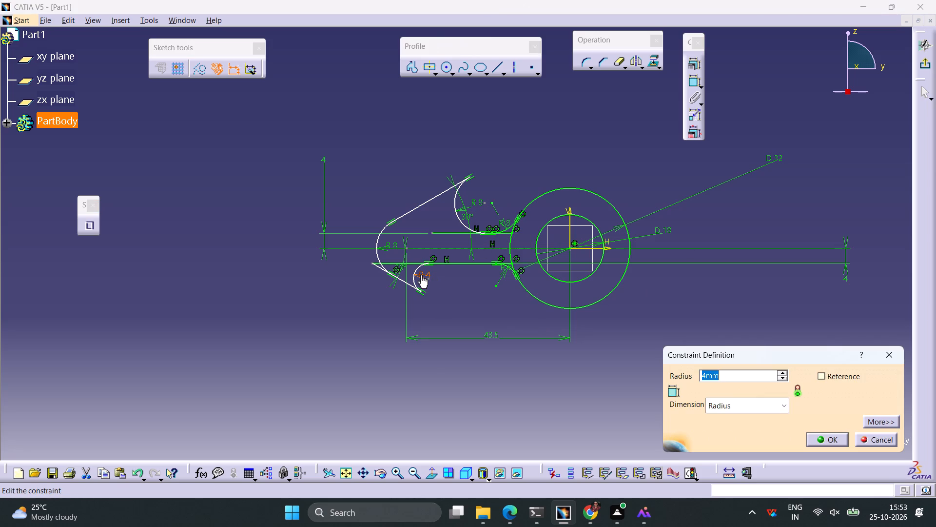
pyautogui.press('8')
pyautogui.press('Return')
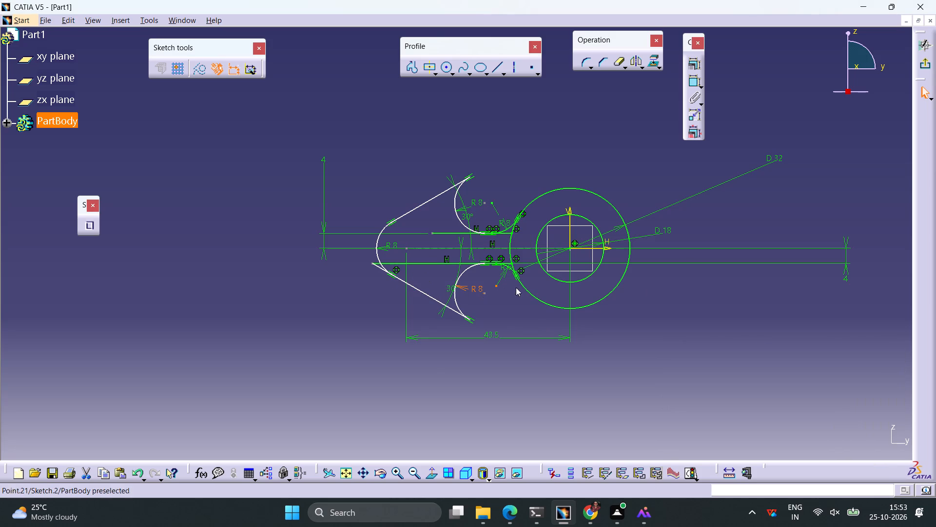
pyautogui.doubleClick(500, 273)
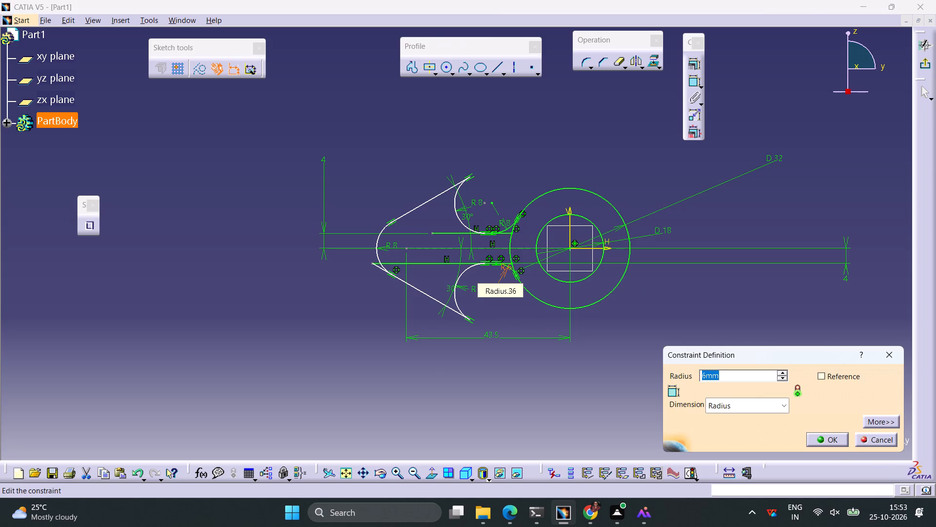
pyautogui.press('8')
pyautogui.press('Return')
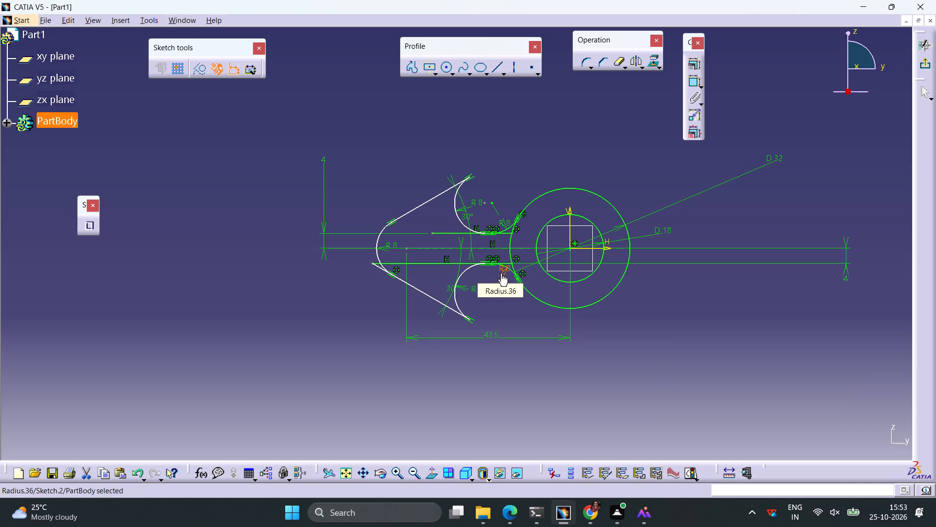
# Trim the end of the lower angled line that extends past the 8 mm nose arc.
pyautogui.click(613, 62)
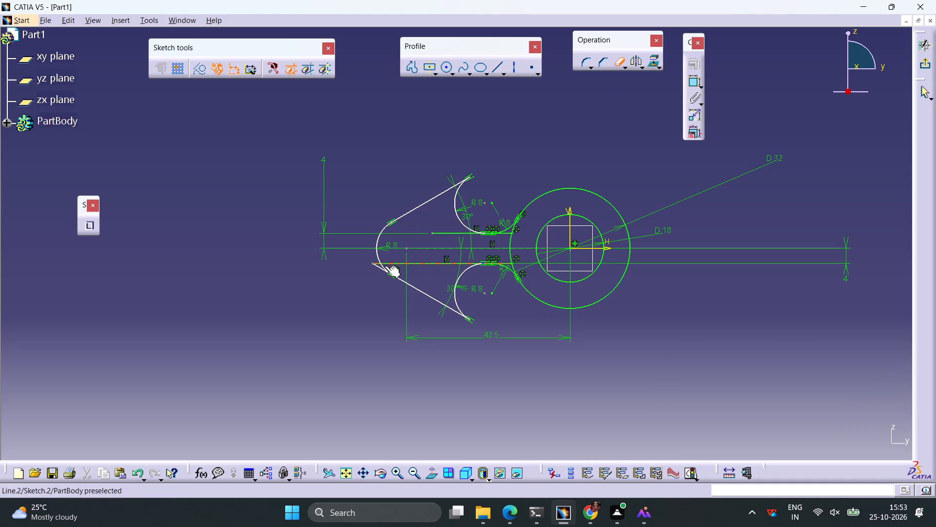
pyautogui.keyDown('ctrl'); pyautogui.moveTo(379, 285); pyautogui.dragTo(387, 248, button='middle'); pyautogui.keyUp('ctrl')
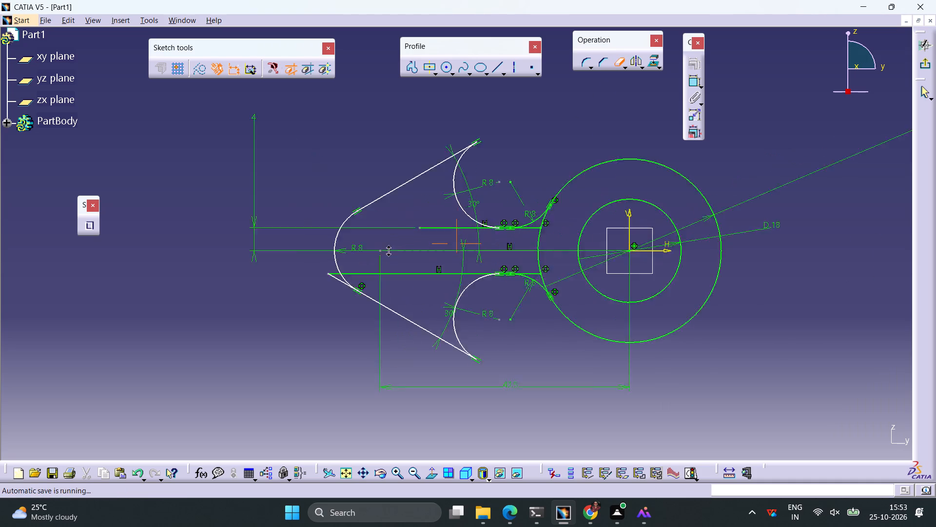
pyautogui.keyDown('ctrl'); pyautogui.moveTo(387, 248); pyautogui.dragTo(391, 230, button='middle'); pyautogui.keyUp('ctrl')
pyautogui.moveTo(391, 318); pyautogui.dragTo(455, 282, button='middle')
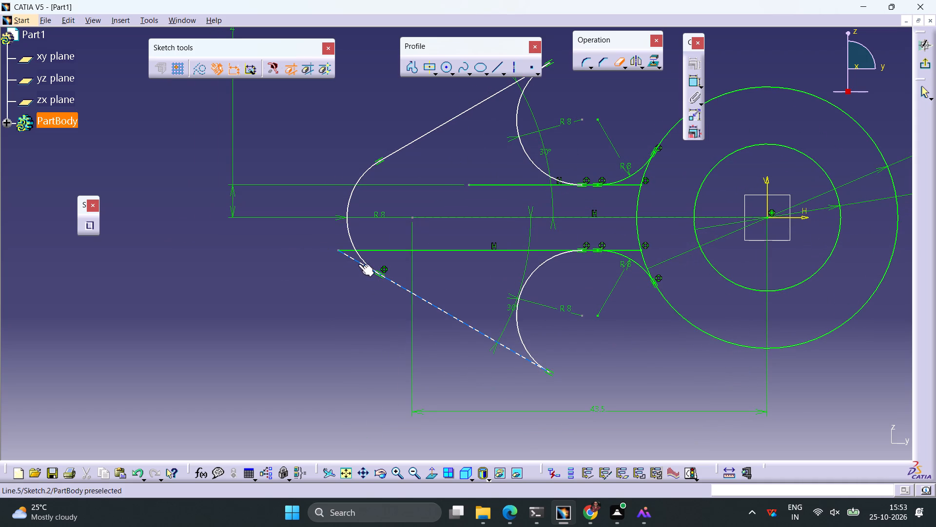
pyautogui.click(356, 263)
# Trim the lower and upper horizontal lines inside the head back to where they meet the concave arcs.
pyautogui.click(617, 65)
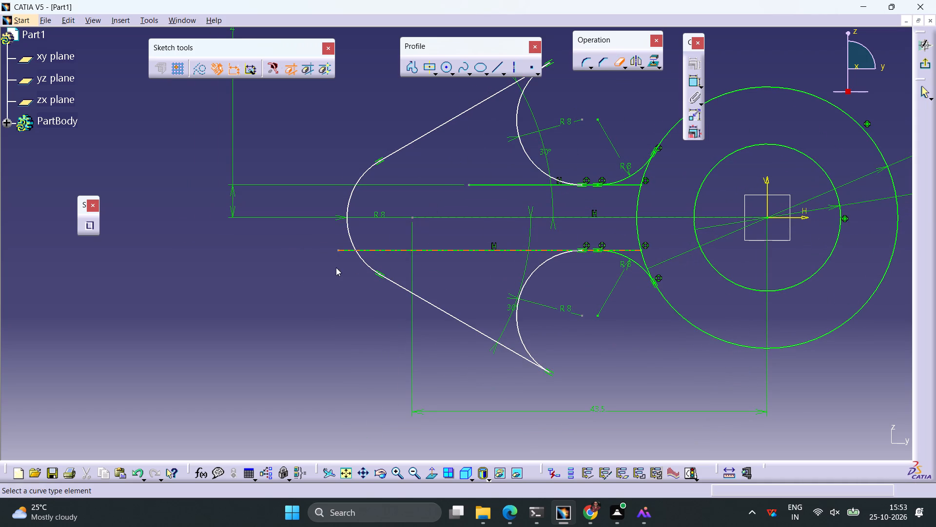
pyautogui.click(347, 249)
pyautogui.click(615, 62)
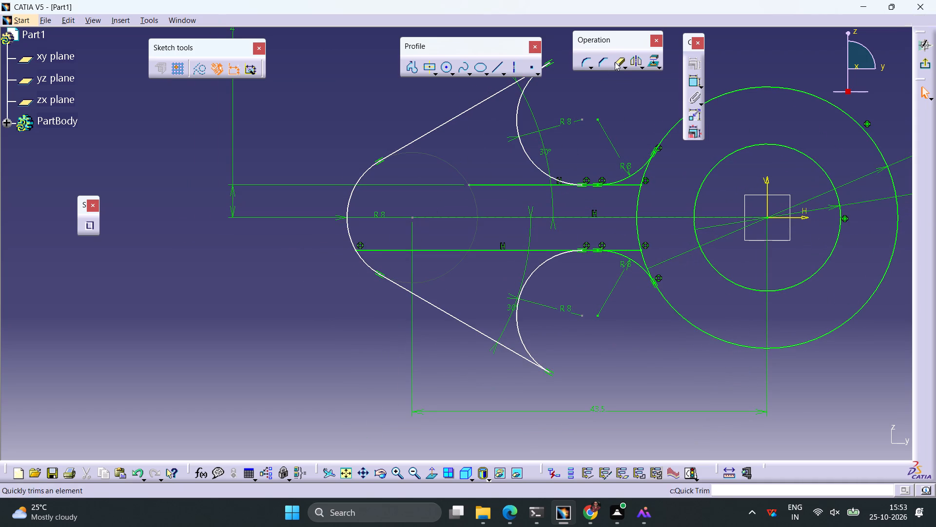
pyautogui.click(445, 252)
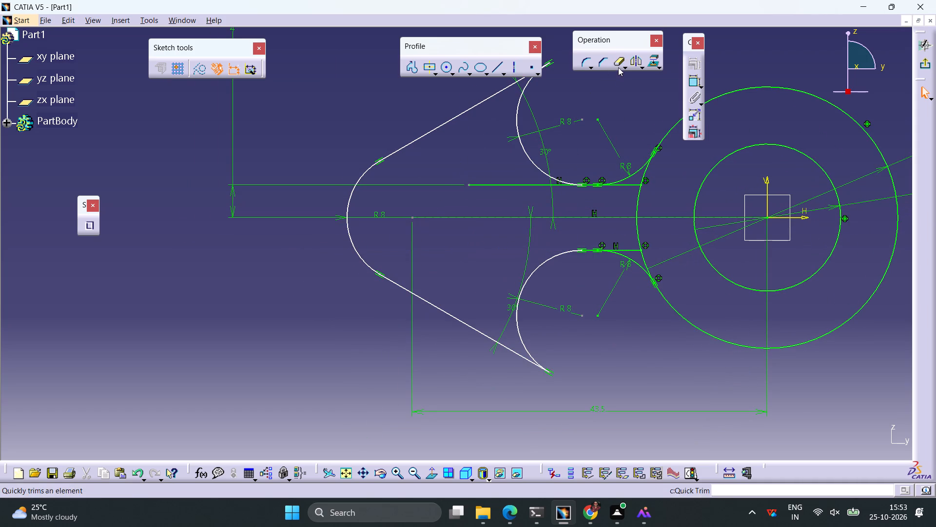
pyautogui.click(618, 63)
pyautogui.click(497, 184)
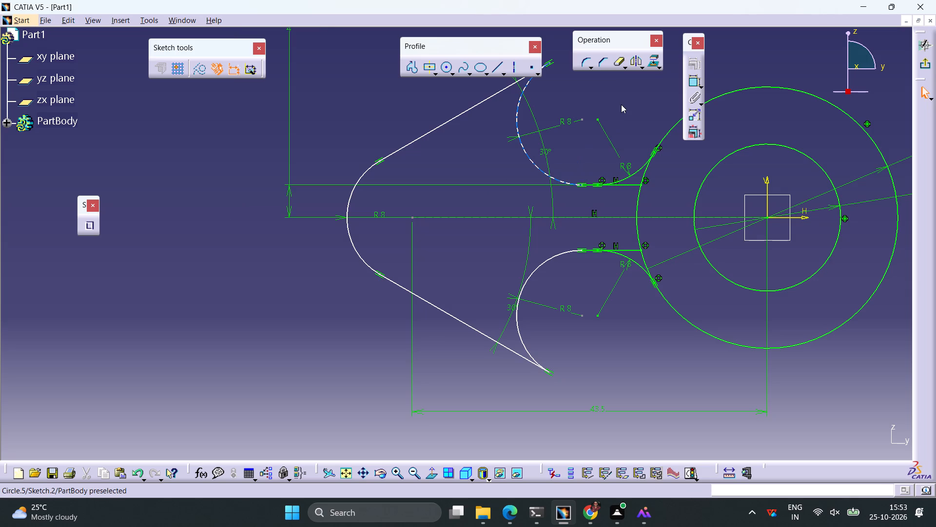
# Trim the upper and lower horizontal stubs between the 8 mm fillets and the outer circle.
pyautogui.click(618, 66)
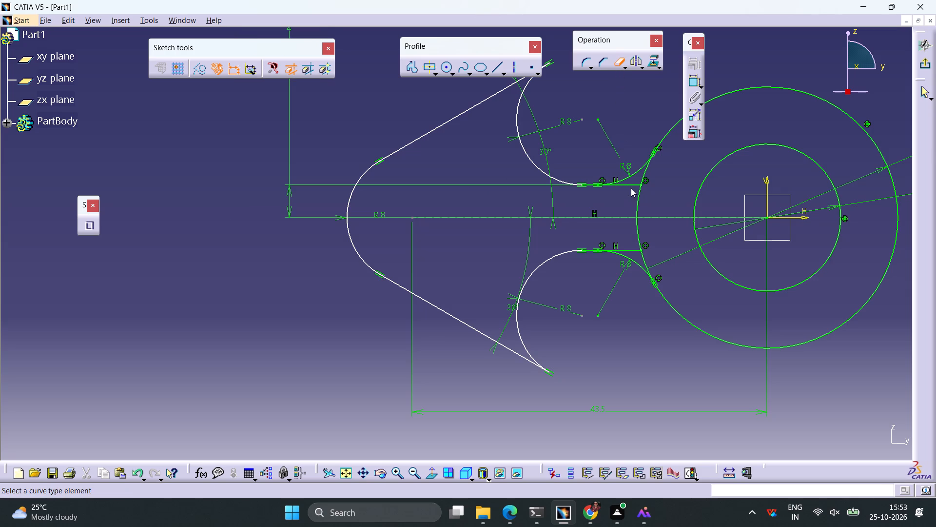
pyautogui.click(632, 183)
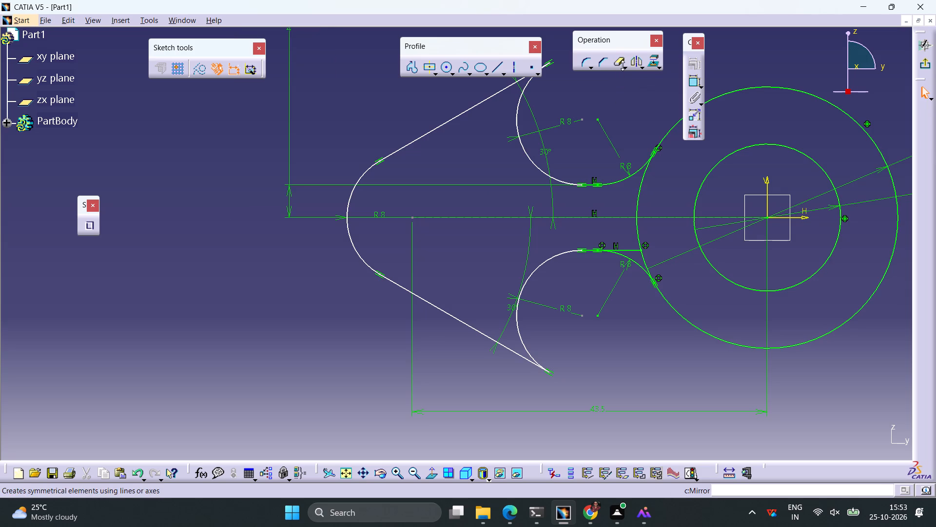
pyautogui.click(619, 64)
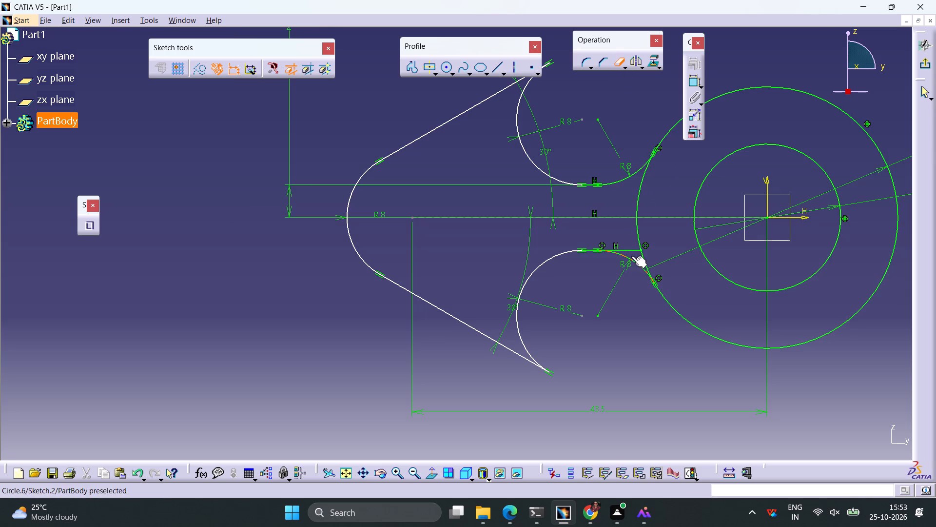
pyautogui.click(628, 250)
# Trim the portion of the outer circle that lies between the upper and lower fillets.
pyautogui.click(615, 62)
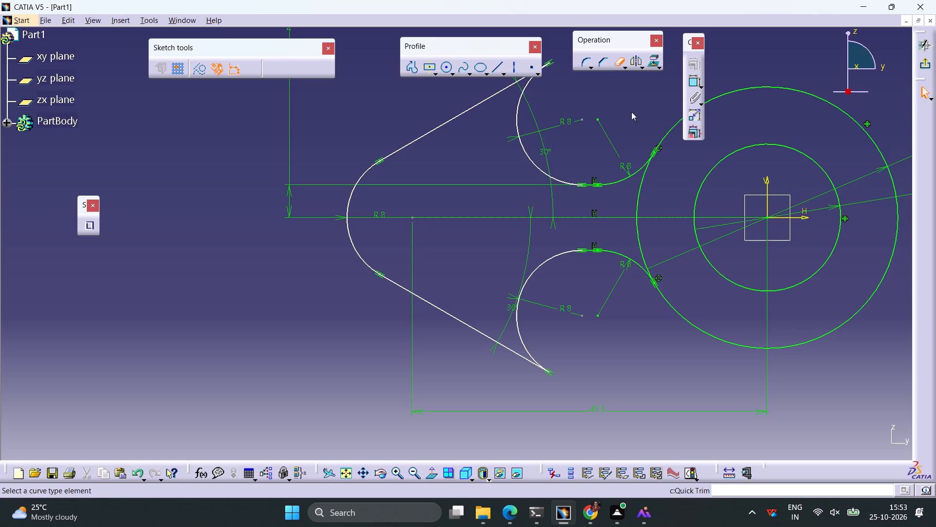
pyautogui.click(639, 199)
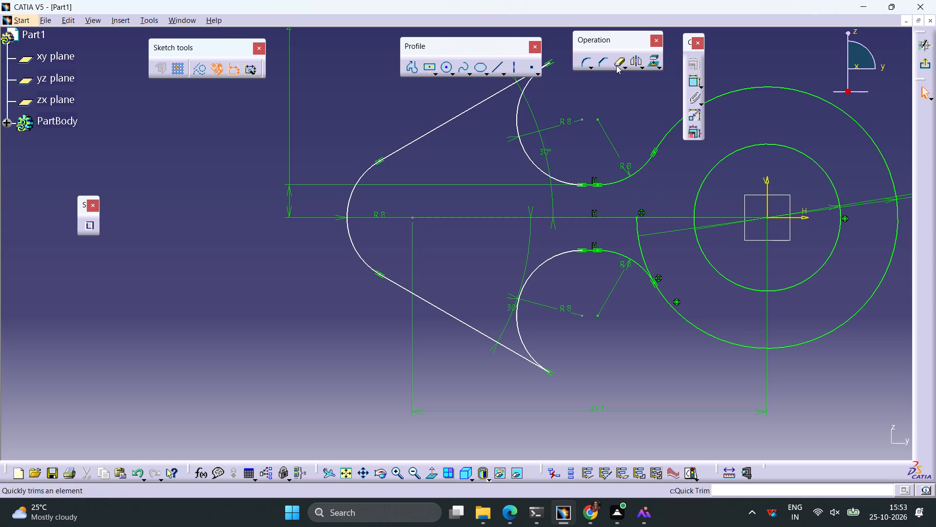
pyautogui.click(617, 63)
pyautogui.click(639, 239)
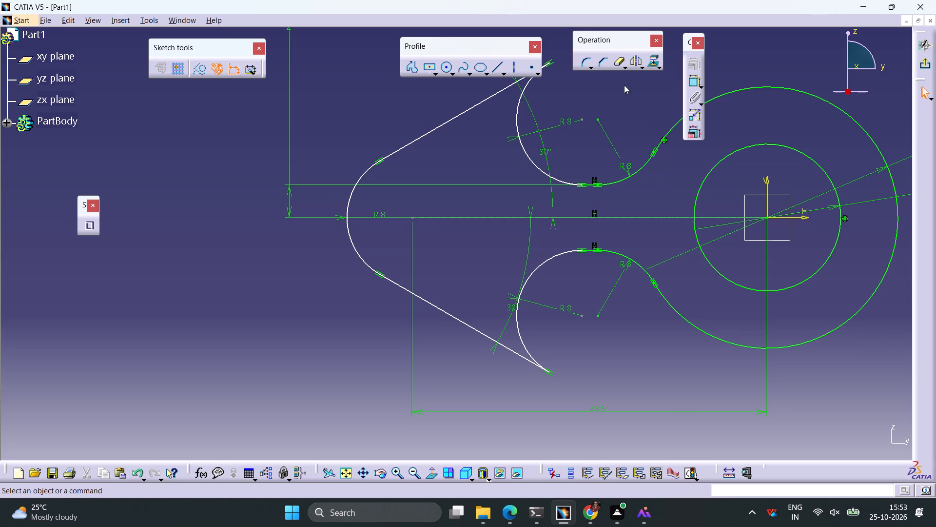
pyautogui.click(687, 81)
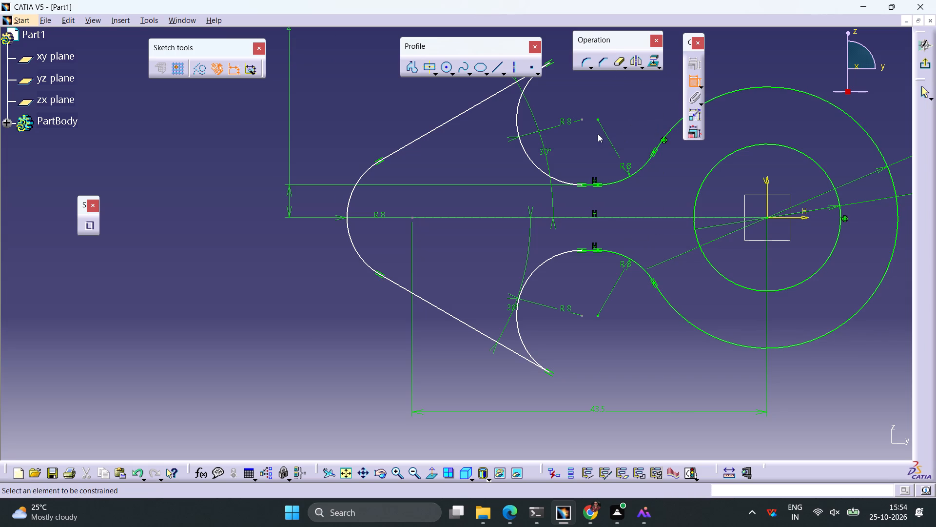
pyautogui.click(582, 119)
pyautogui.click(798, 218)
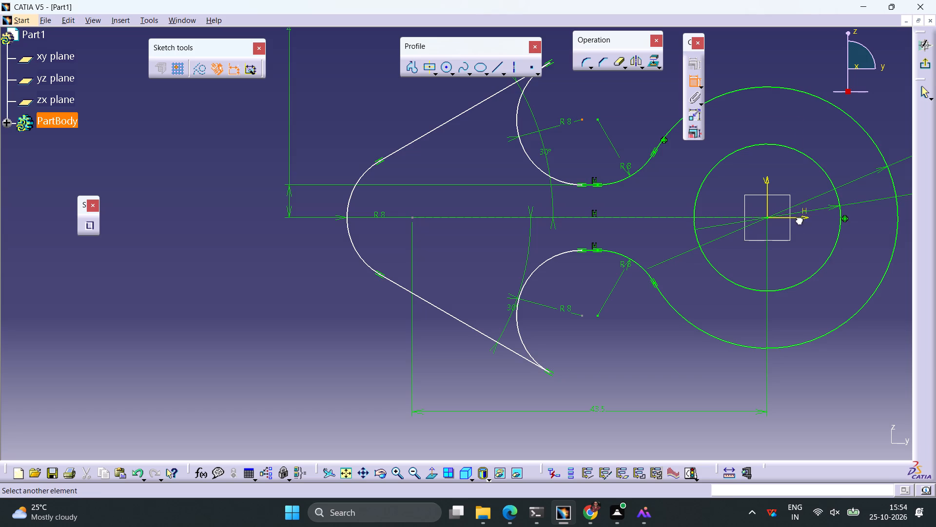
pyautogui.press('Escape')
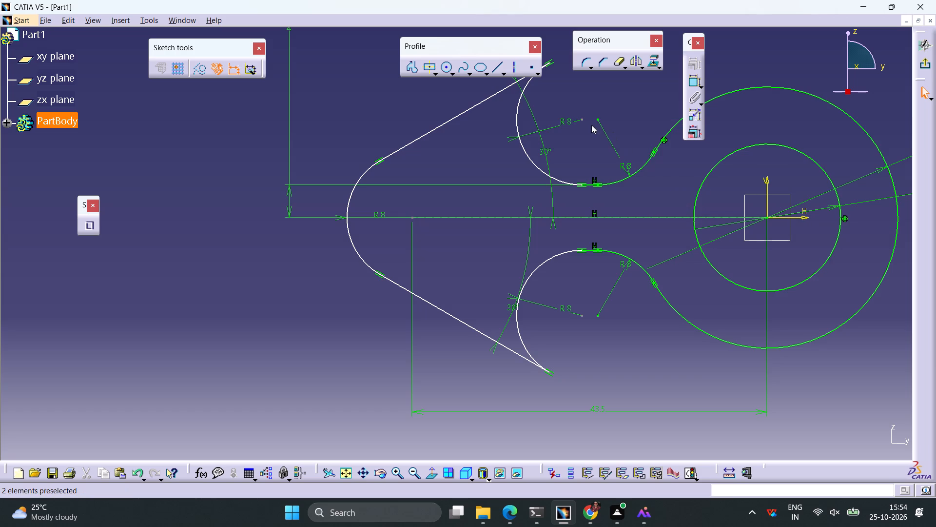
# Dimension the horizontal distance from the upper concave arc's centre to the vertical axis.
pyautogui.click(583, 120)
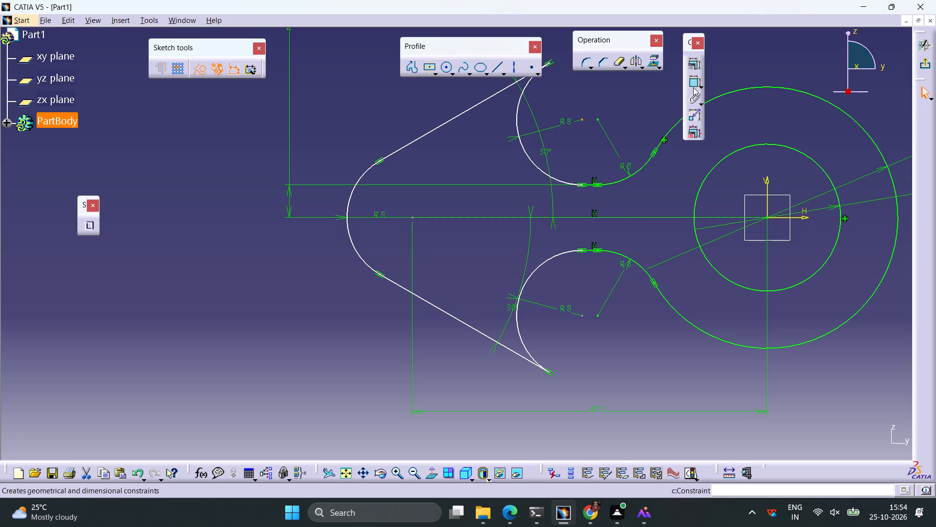
pyautogui.click(692, 85)
pyautogui.click(766, 187)
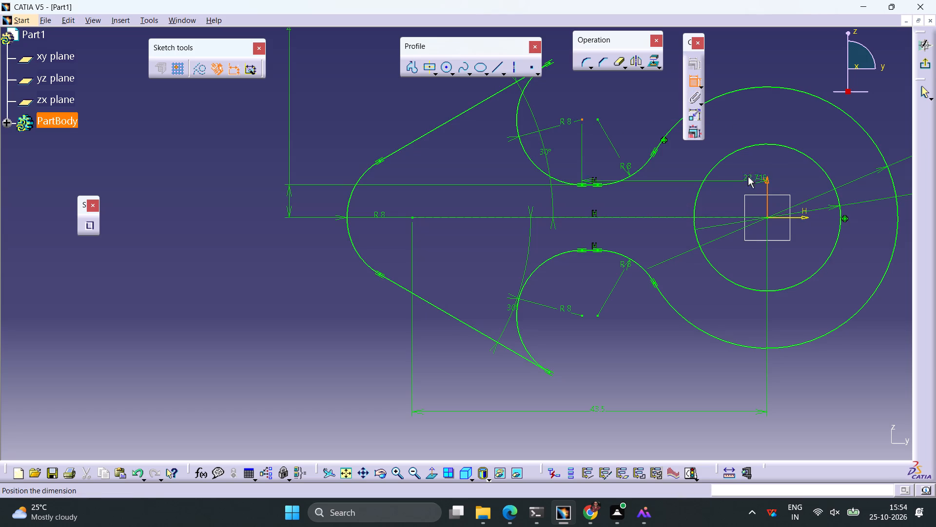
pyautogui.click(683, 171)
pyautogui.keyDown('ctrl'); pyautogui.moveTo(646, 256); pyautogui.dragTo(628, 296, button='middle'); pyautogui.keyUp('ctrl')
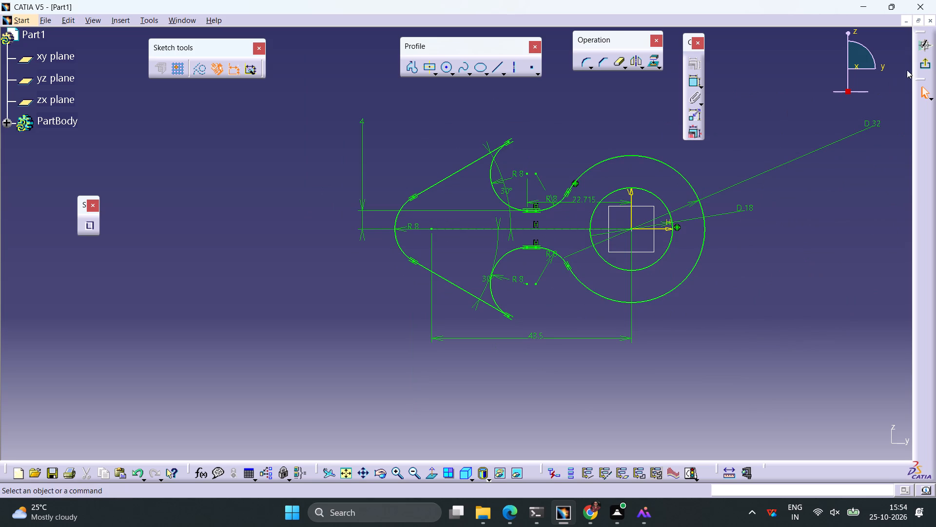
# Exit the sketch and pad the ring-and-arrowhead profile 13.5 mm with mirrored extent.
pyautogui.click(918, 63)
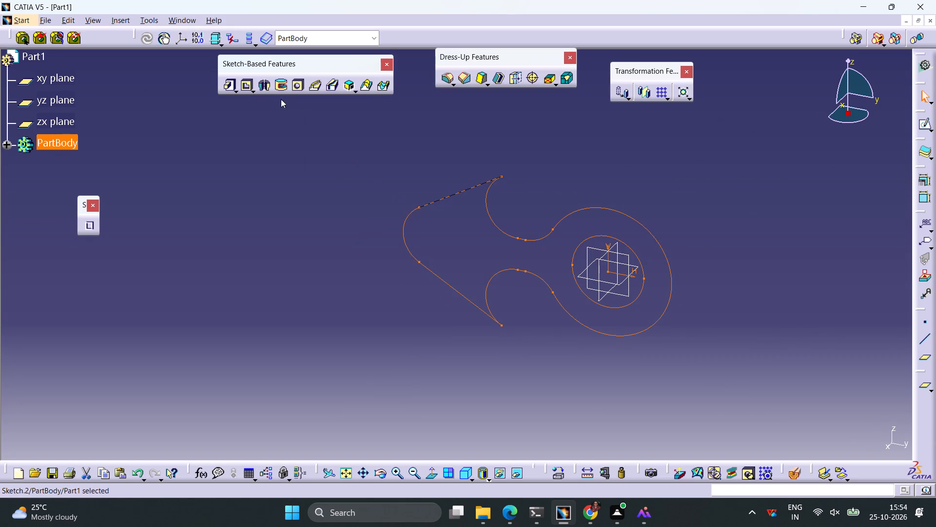
pyautogui.click(227, 87)
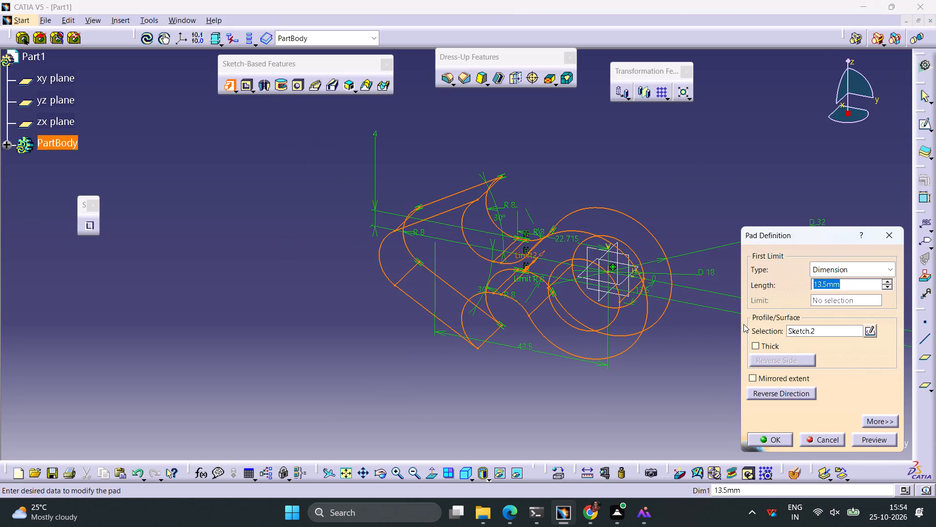
pyautogui.click(752, 374)
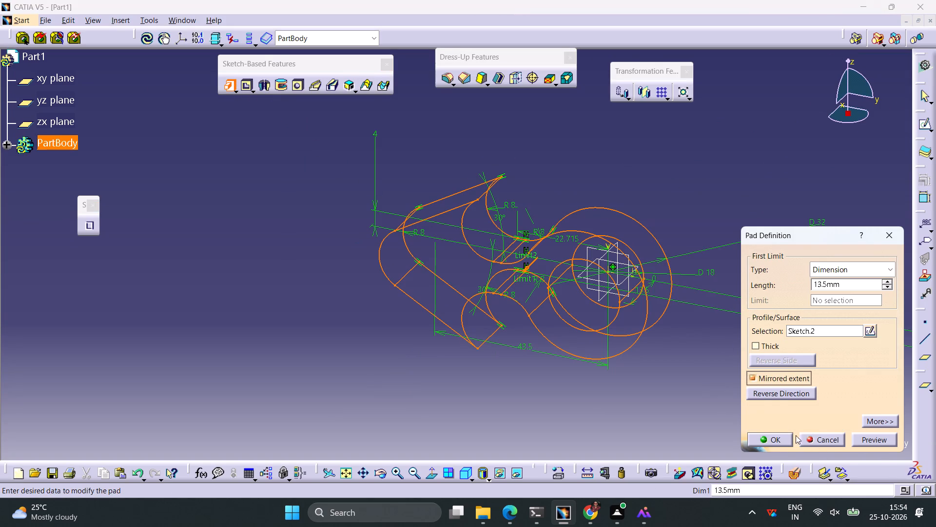
pyautogui.click(873, 436)
pyautogui.keyDown('ctrl'); pyautogui.moveTo(672, 297); pyautogui.dragTo(643, 326, button='middle'); pyautogui.keyUp('ctrl')
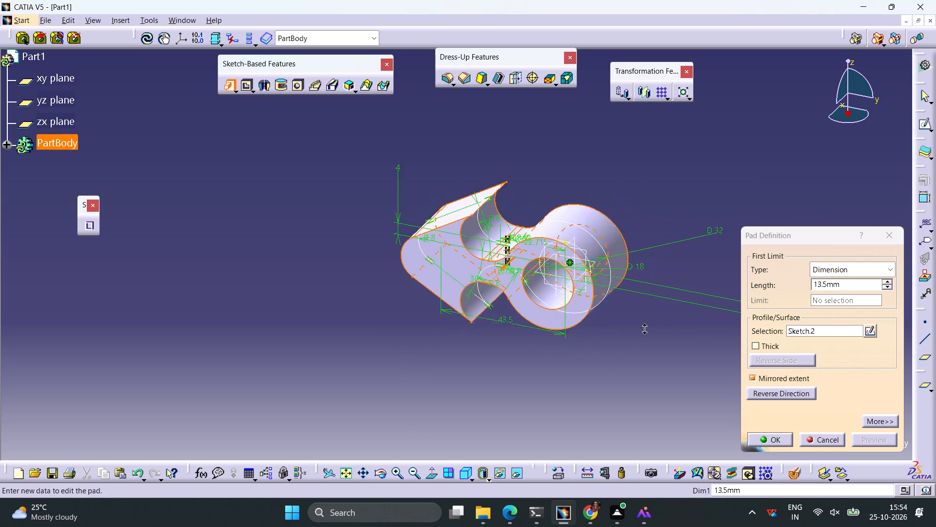
pyautogui.keyDown('ctrl'); pyautogui.moveTo(643, 326); pyautogui.dragTo(609, 379, button='middle'); pyautogui.keyUp('ctrl')
pyautogui.click(780, 441)
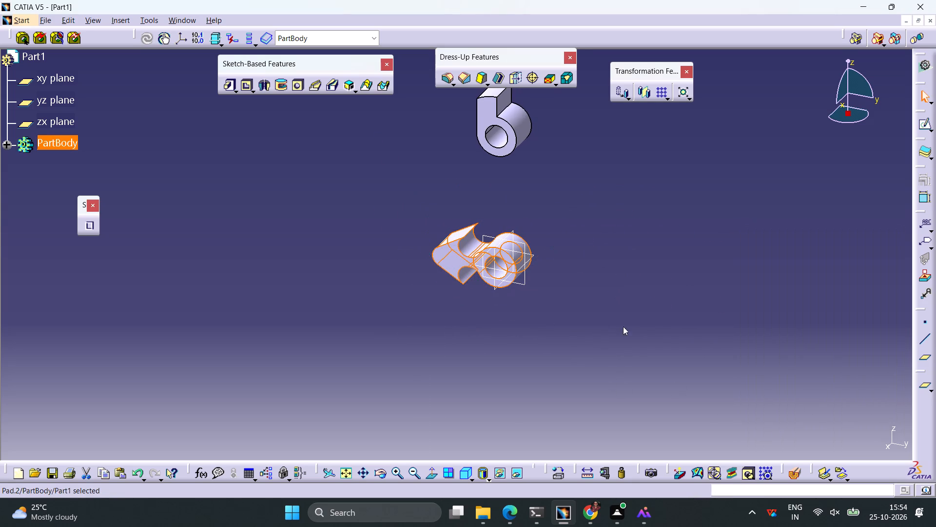
pyautogui.click(612, 325)
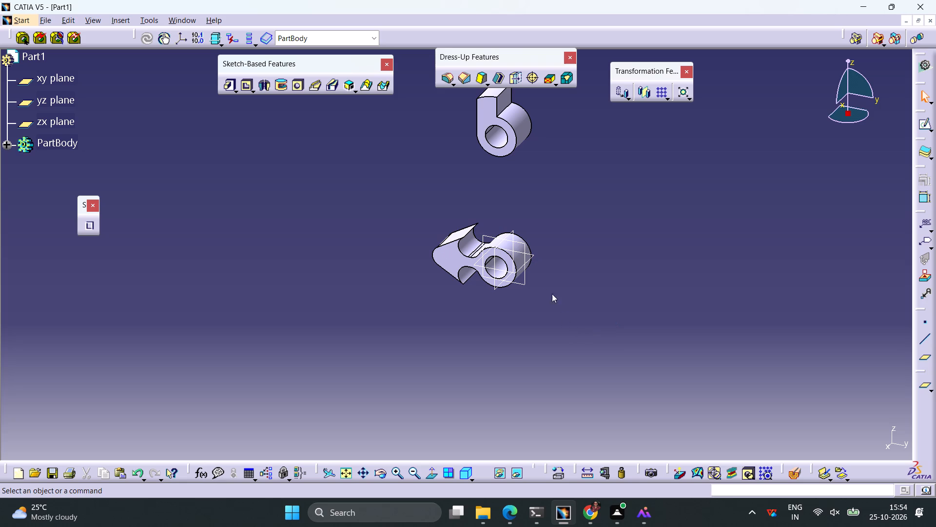
# Start a new sketch on the yz plane and draw a horizontal line about 32 mm long, above and to the right of the arrow-headed solid.
pyautogui.click(523, 278)
pyautogui.click(917, 126)
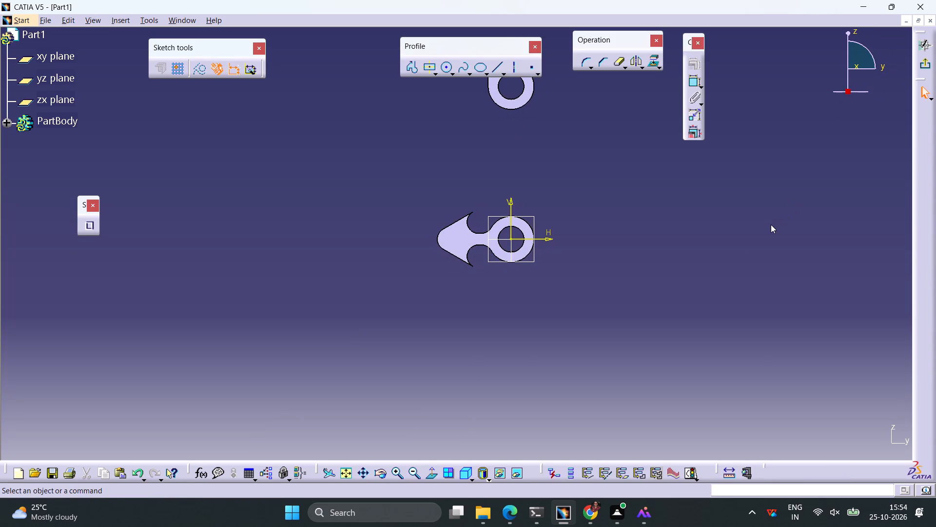
pyautogui.click(497, 68)
pyautogui.click(607, 172)
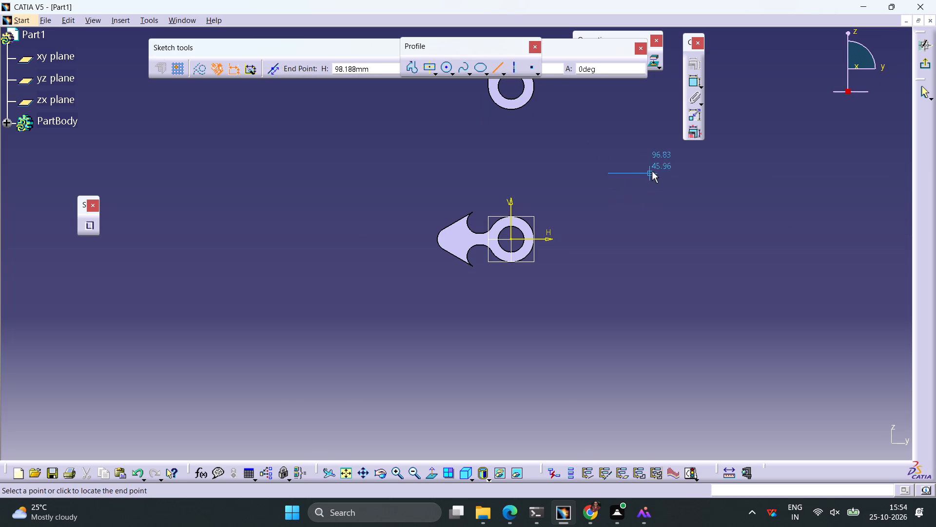
pyautogui.click(654, 171)
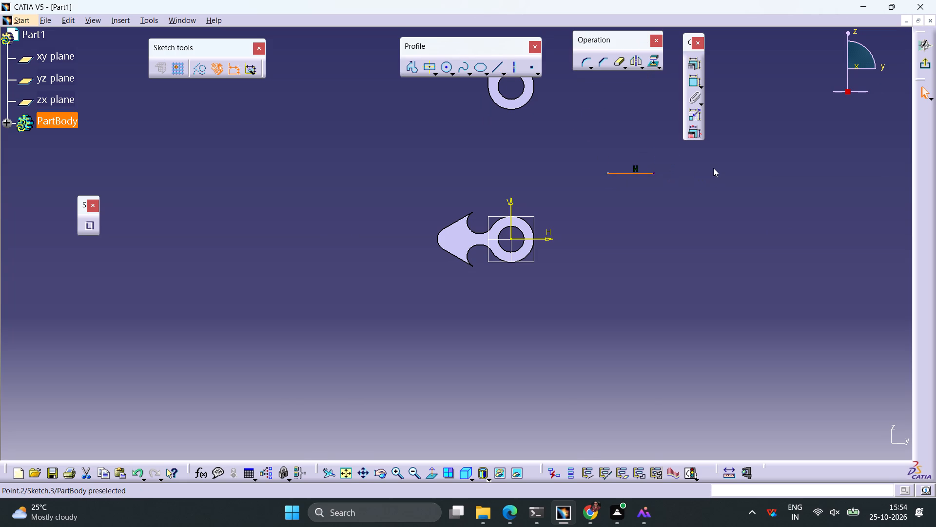
# Dimension the horizontal line's length and set it to 28 mm.
pyautogui.click(693, 82)
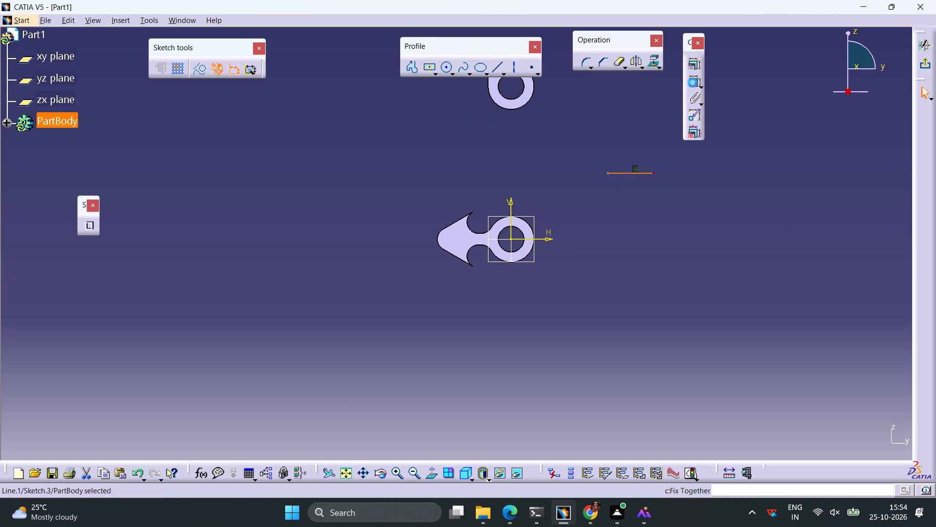
pyautogui.click(721, 185)
pyautogui.doubleClick(725, 182)
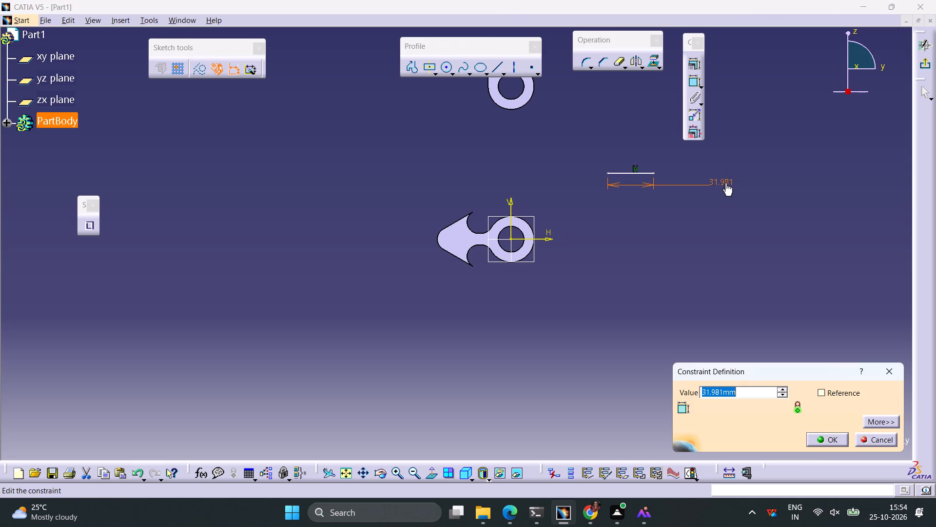
pyautogui.write('28')
pyautogui.press('Return')
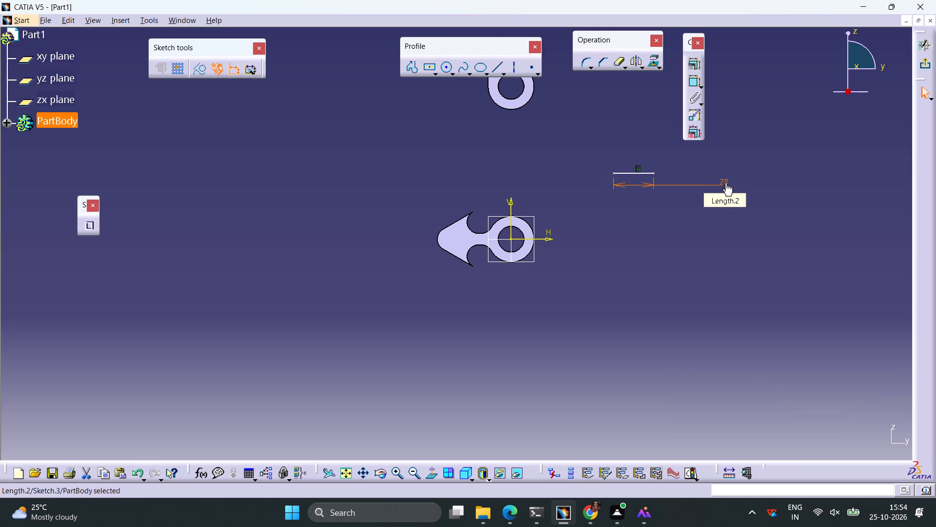
pyautogui.click(669, 234)
# Dimension the horizontal line's distance from the horizontal axis and set it to 48 mm.
pyautogui.click(632, 172)
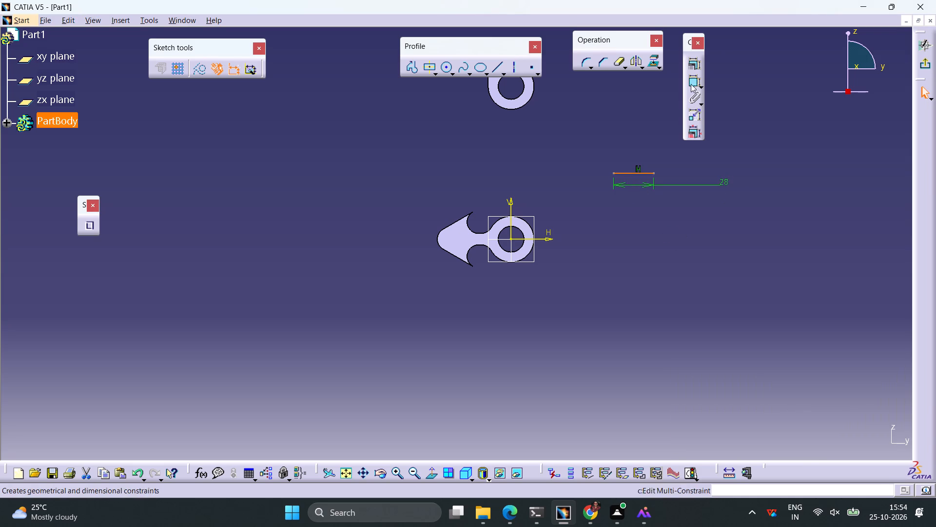
pyautogui.click(690, 83)
pyautogui.click(545, 237)
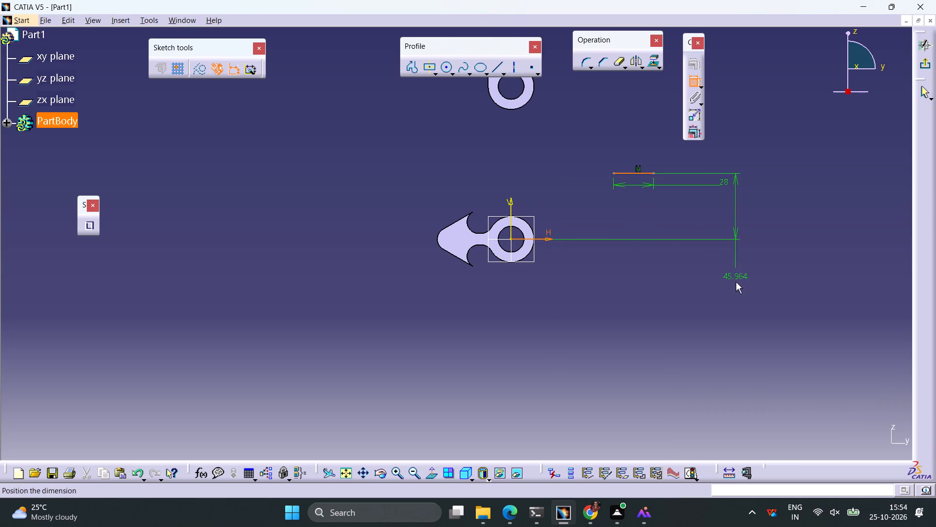
pyautogui.click(734, 288)
pyautogui.doubleClick(737, 285)
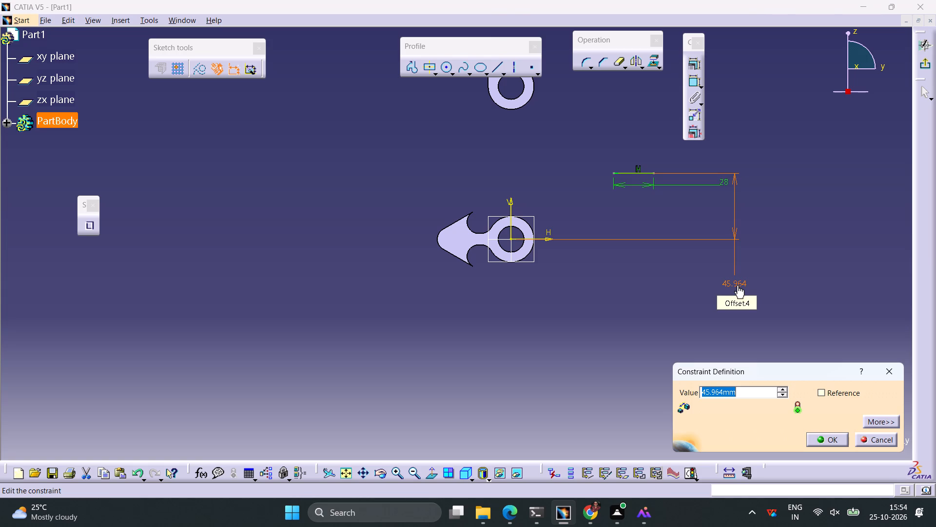
pyautogui.write('48')
pyautogui.press('Return')
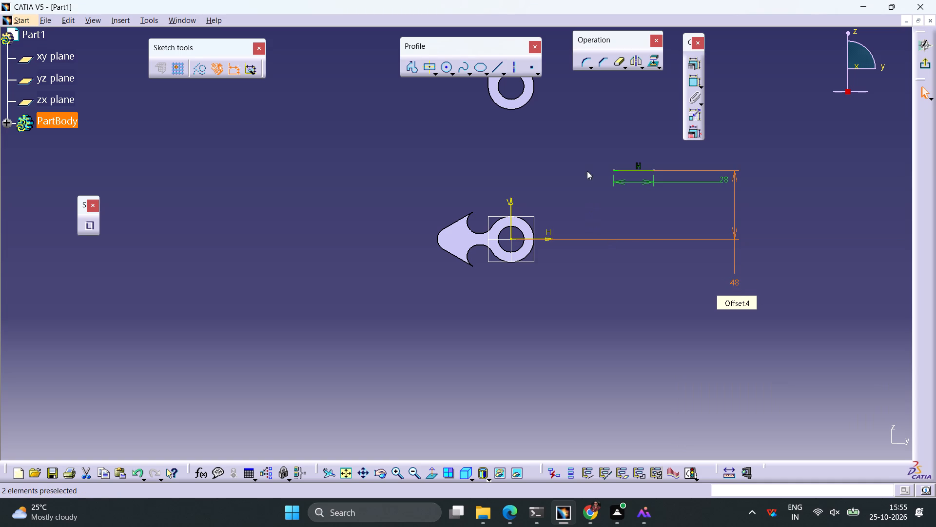
# Draw a vertical line about 28 mm long upward from the left endpoint of the 28 mm line.
pyautogui.click(492, 66)
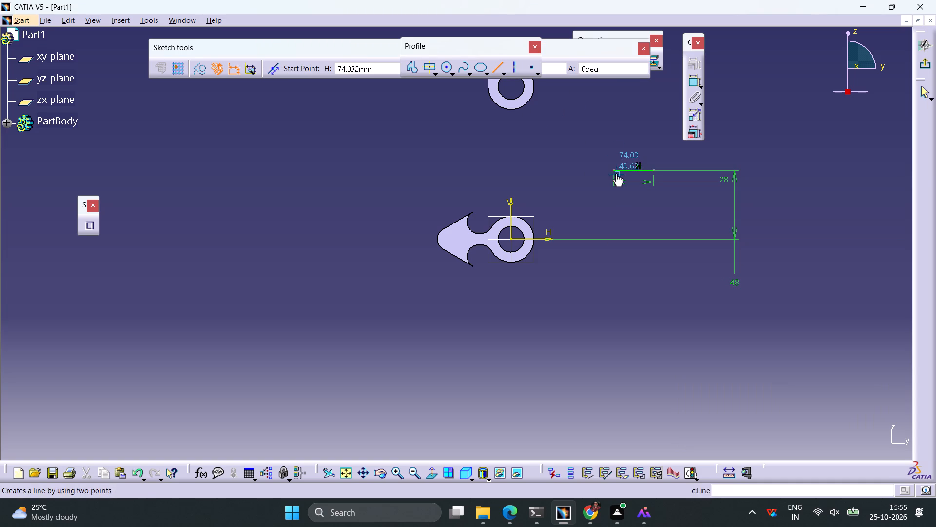
pyautogui.moveTo(614, 171); pyautogui.dragTo(614, 166)
pyautogui.click(614, 131)
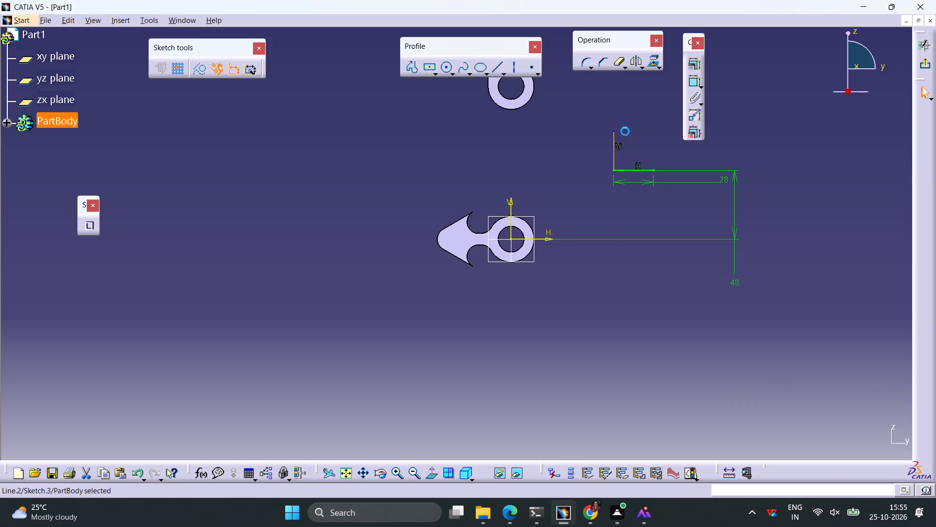
pyautogui.click(641, 131)
# Dimension the vertical line's upper endpoint from the horizontal axis and set the distance to 84 mm.
pyautogui.click(616, 130)
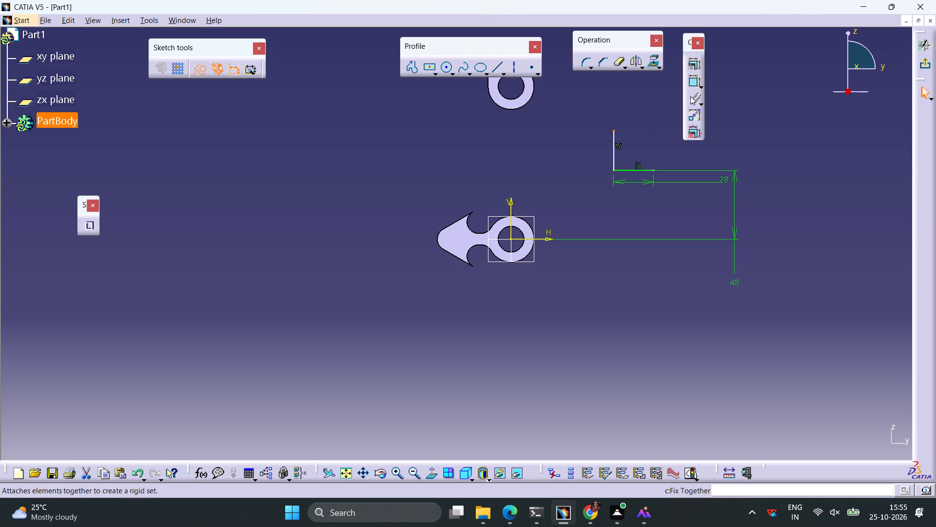
pyautogui.click(693, 84)
pyautogui.click(548, 238)
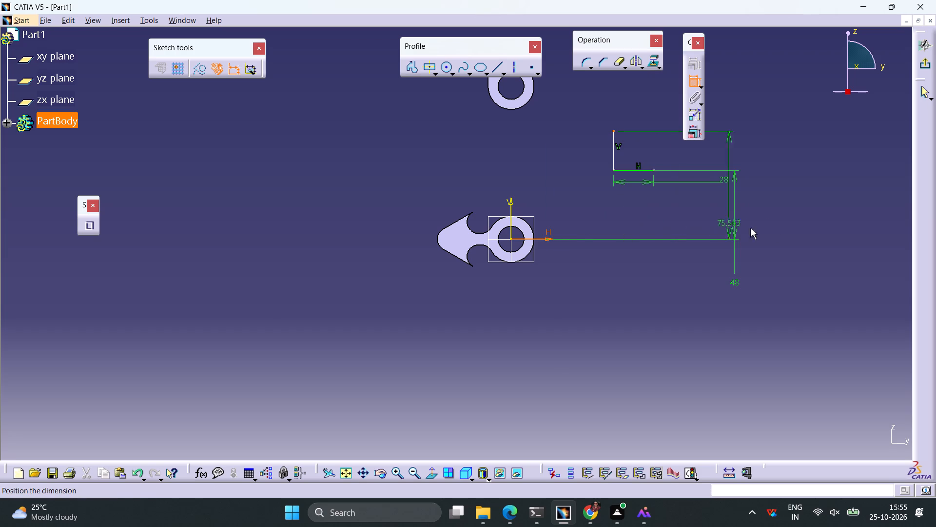
pyautogui.click(779, 222)
pyautogui.doubleClick(779, 216)
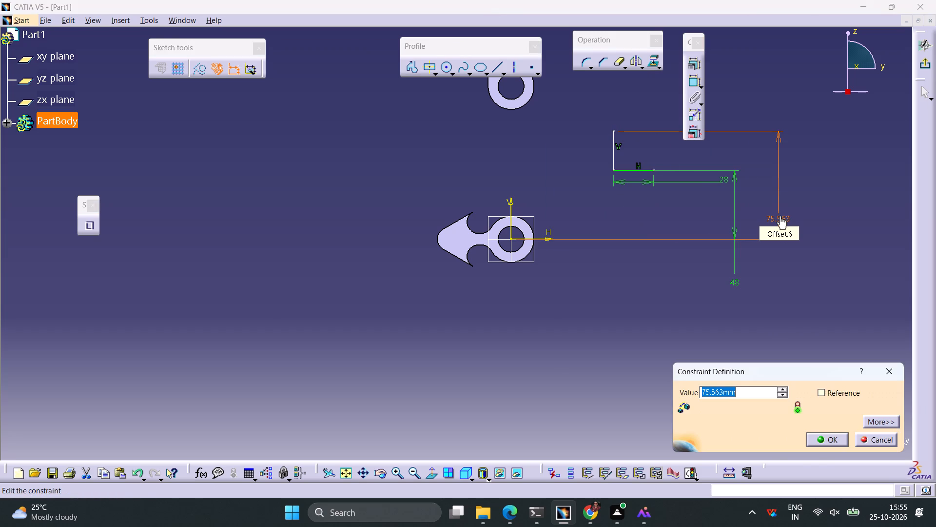
pyautogui.write('84')
pyautogui.press('Return')
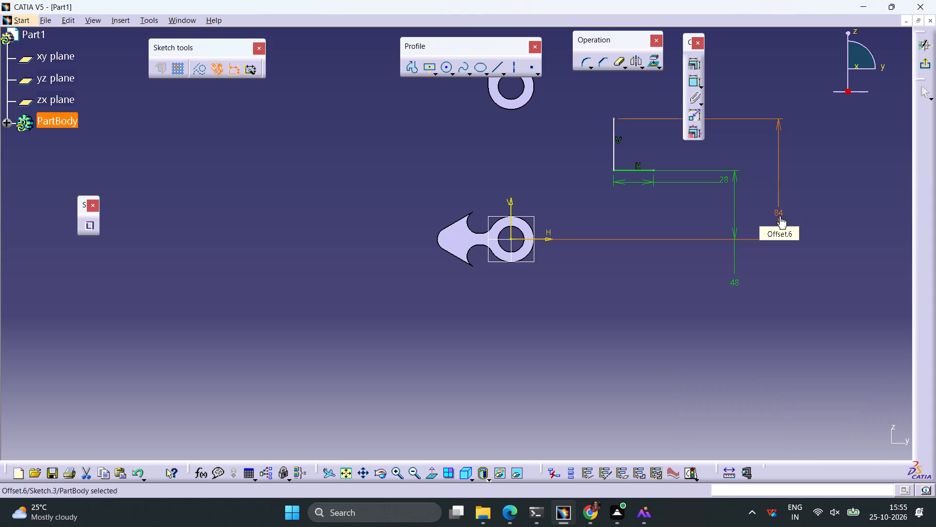
pyautogui.click(655, 304)
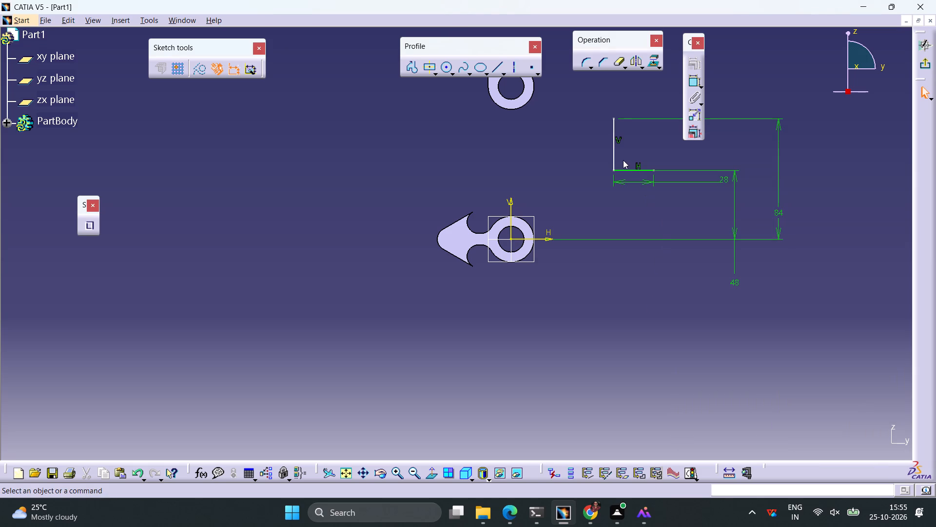
# Dimension the horizontal distance between the vertical line and the vertical axis.
pyautogui.click(614, 155)
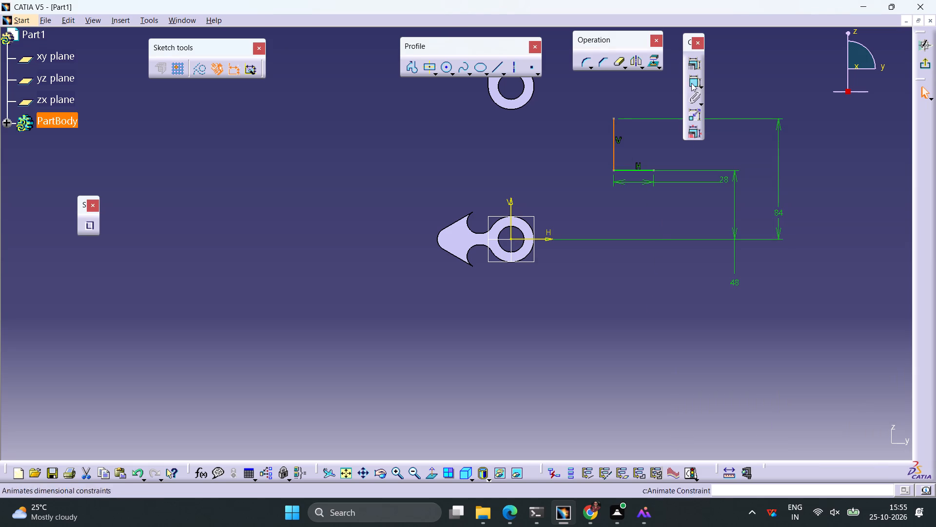
pyautogui.click(691, 83)
pyautogui.click(511, 212)
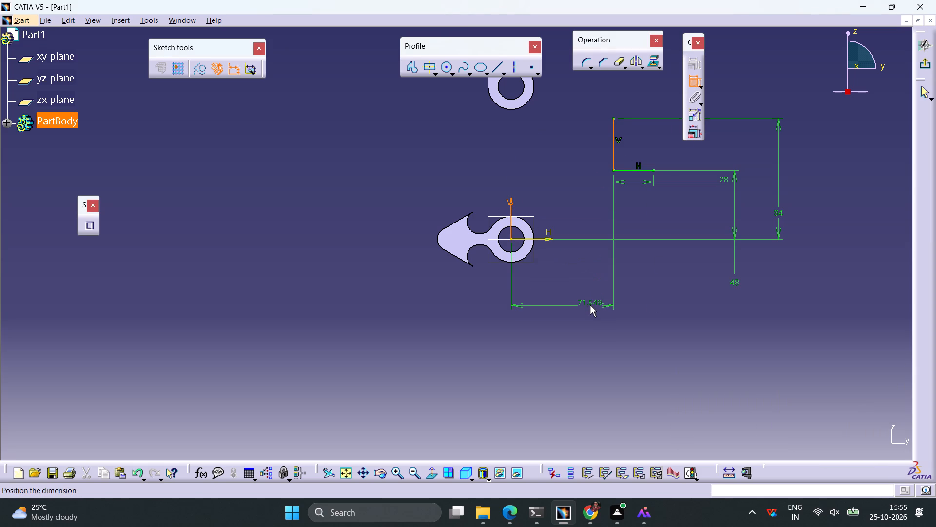
pyautogui.click(590, 305)
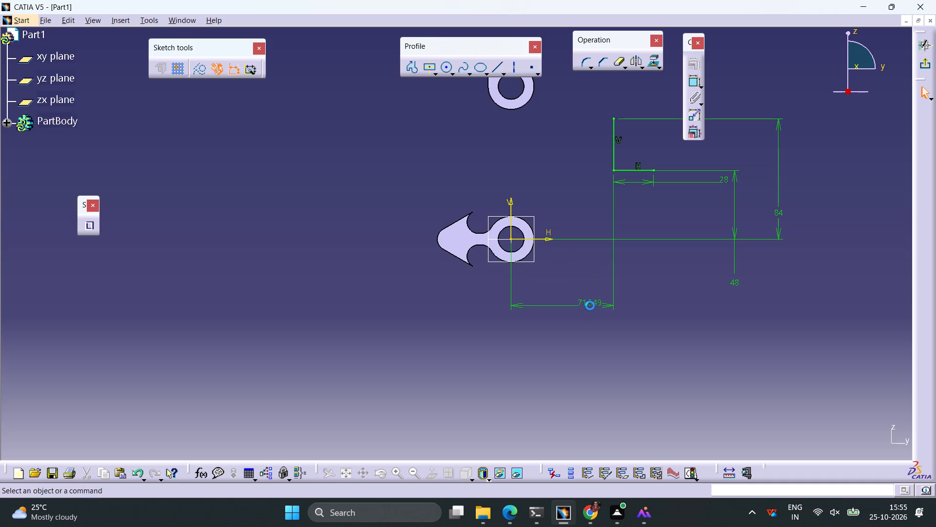
pyautogui.click(657, 317)
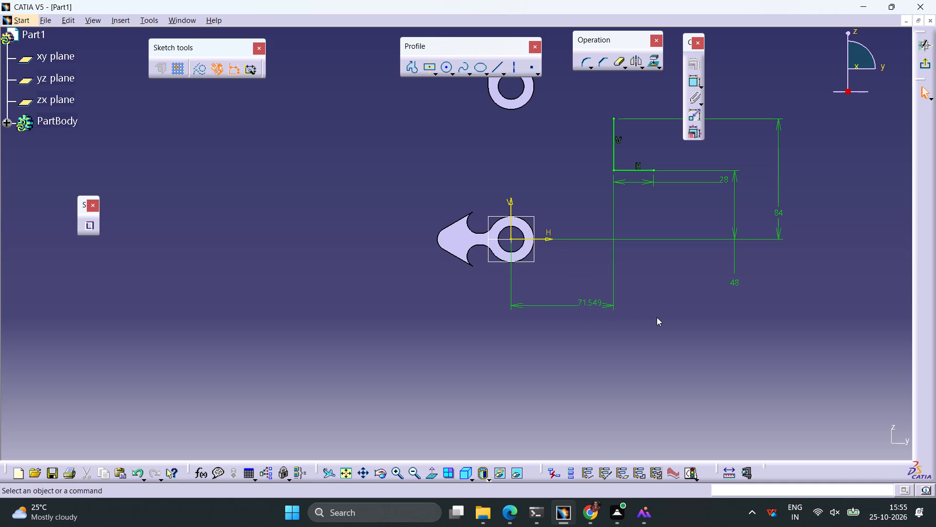
# Draw a short vertical line about 9 mm long upward from the right endpoint of the 28 mm line.
pyautogui.moveTo(665, 224); pyautogui.dragTo(648, 249, button='middle')
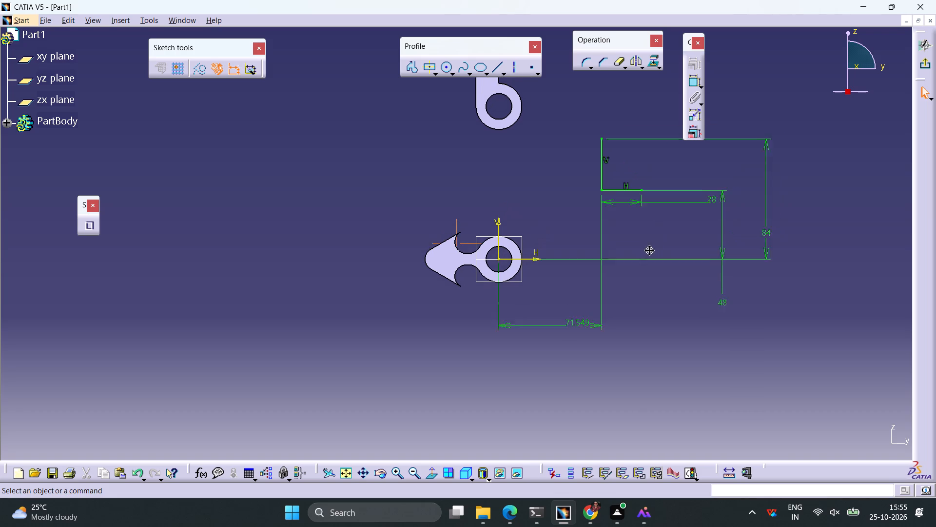
pyautogui.moveTo(648, 249); pyautogui.dragTo(639, 259, button='middle')
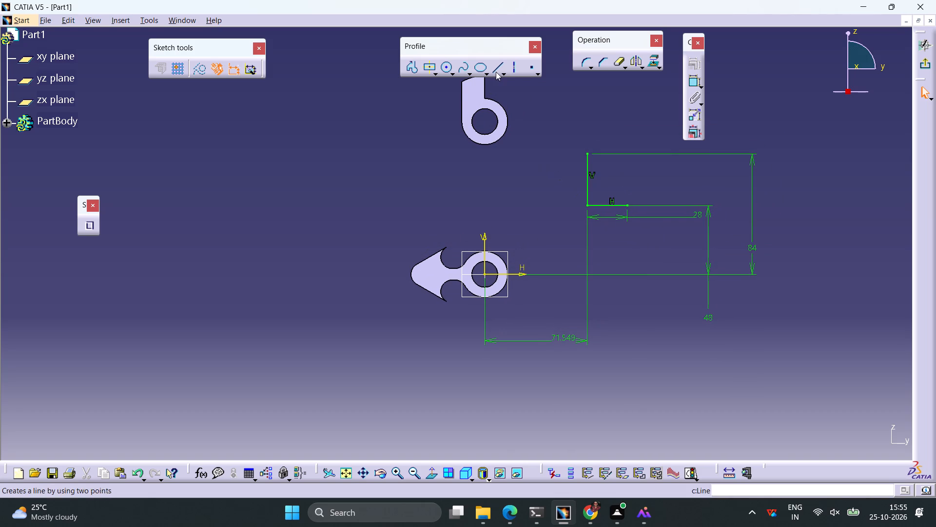
pyautogui.click(494, 68)
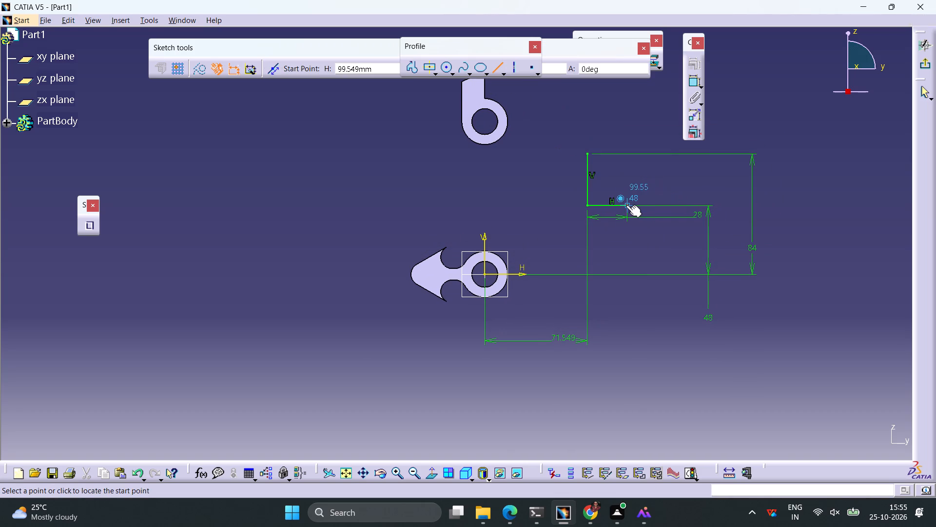
pyautogui.click(626, 205)
pyautogui.click(626, 193)
pyautogui.click(668, 195)
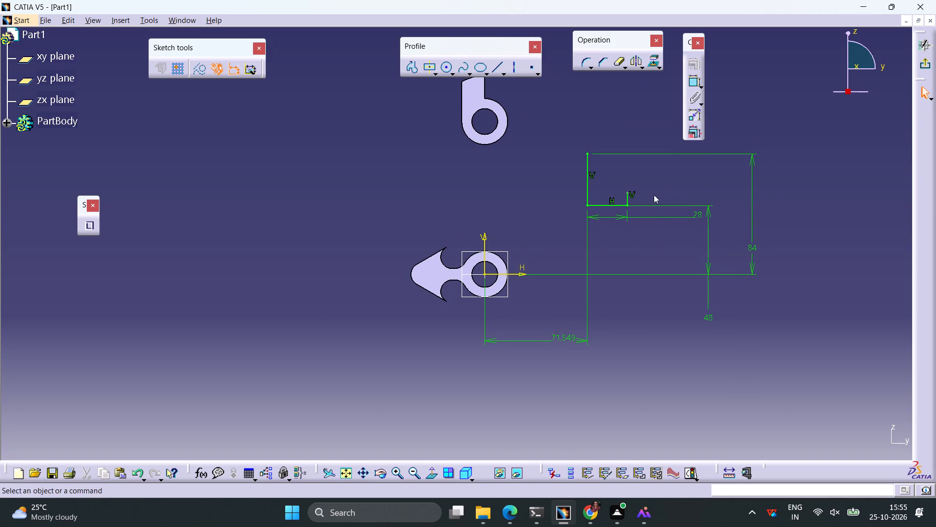
# Dimension the short vertical line's upper endpoint from the horizontal axis and set the distance to 56 mm.
pyautogui.click(628, 194)
pyautogui.click(693, 83)
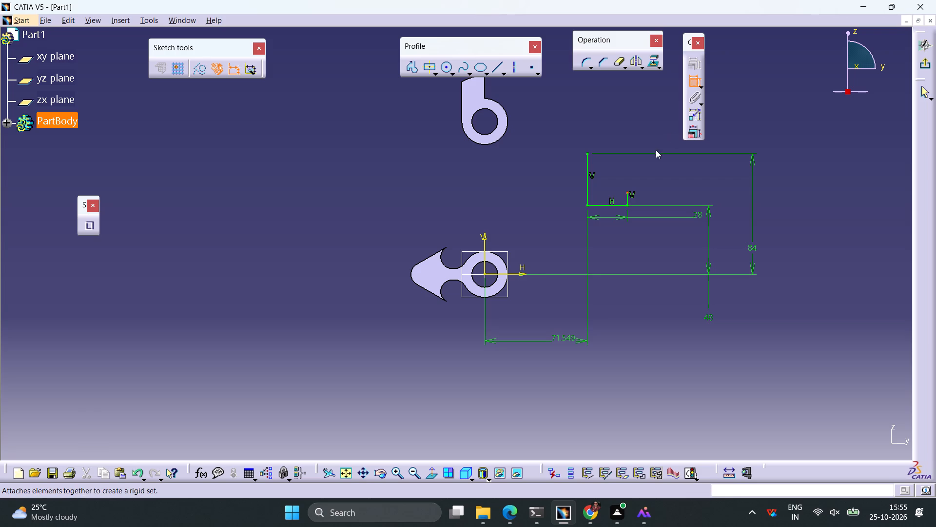
pyautogui.click(524, 273)
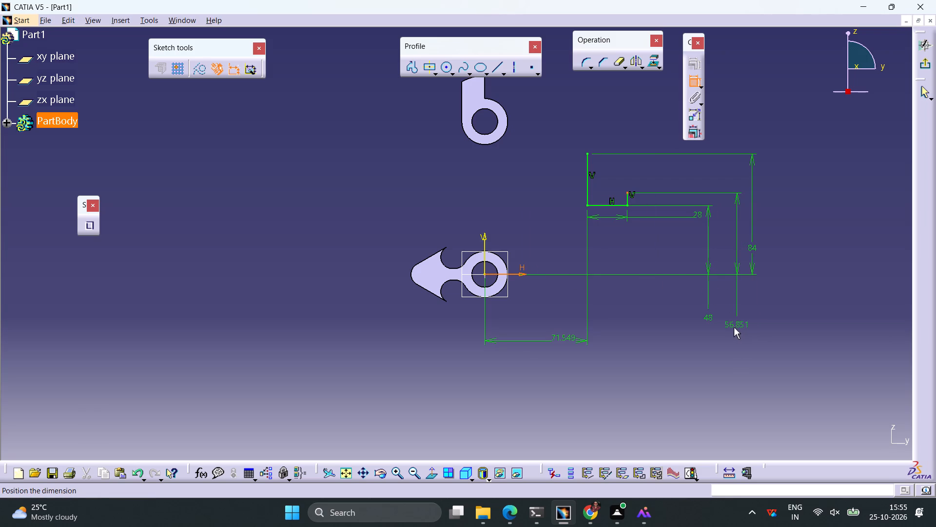
pyautogui.click(734, 327)
pyautogui.doubleClick(734, 324)
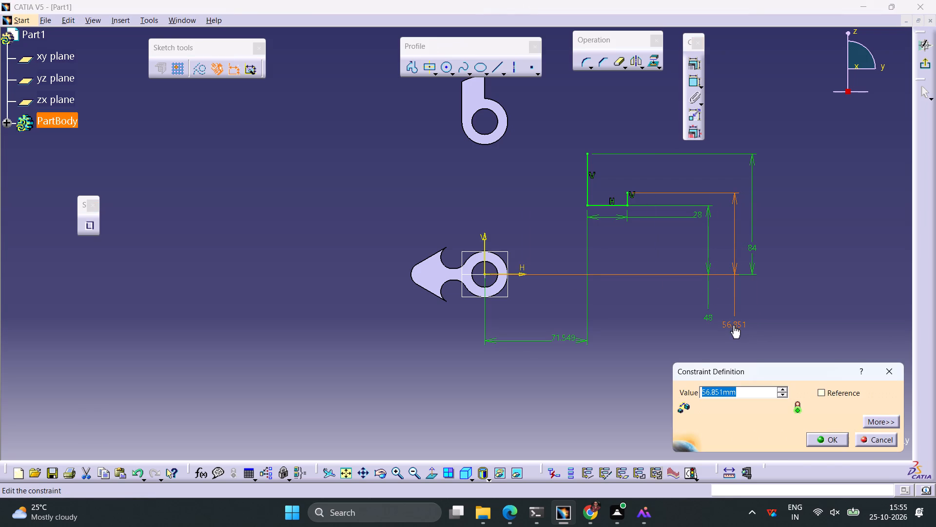
pyautogui.write('56')
pyautogui.press('Return')
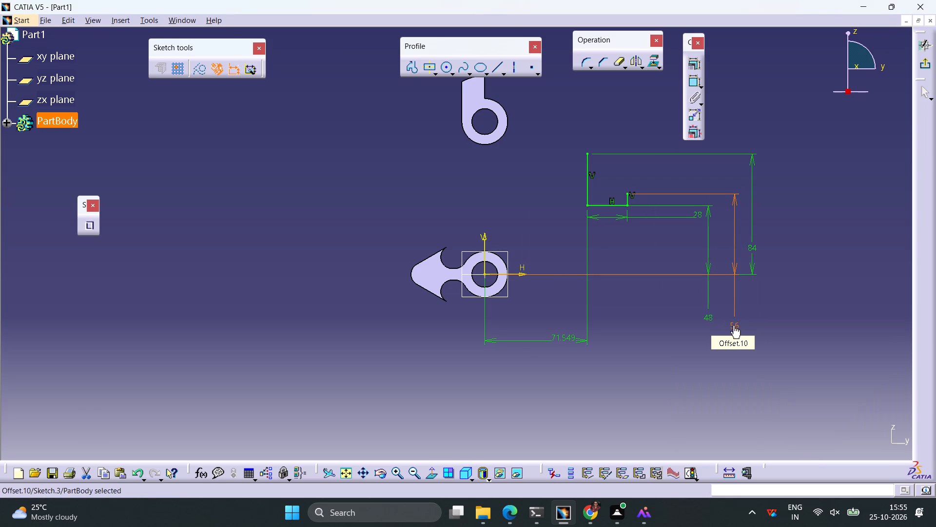
# Draw a horizontal line outward from the short vertical line's upper endpoint and set its length to 12 mm.
pyautogui.click(493, 65)
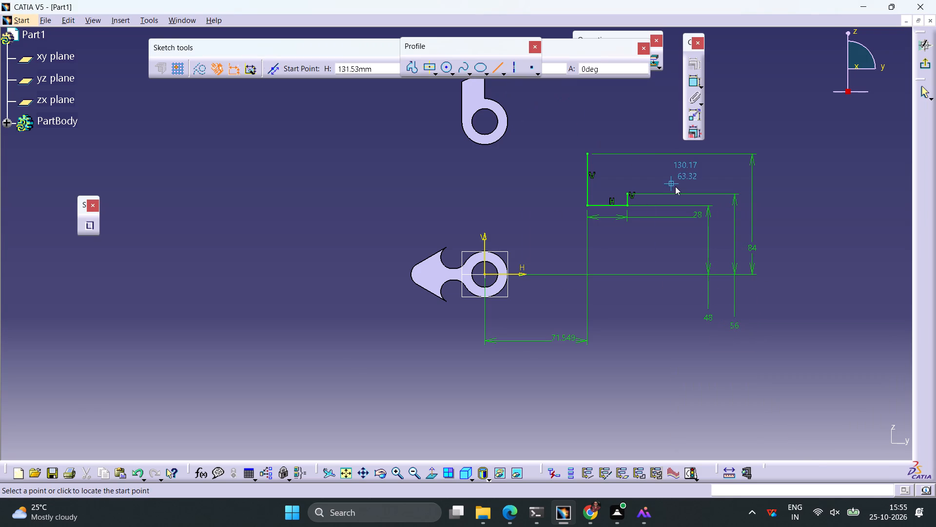
pyautogui.click(629, 194)
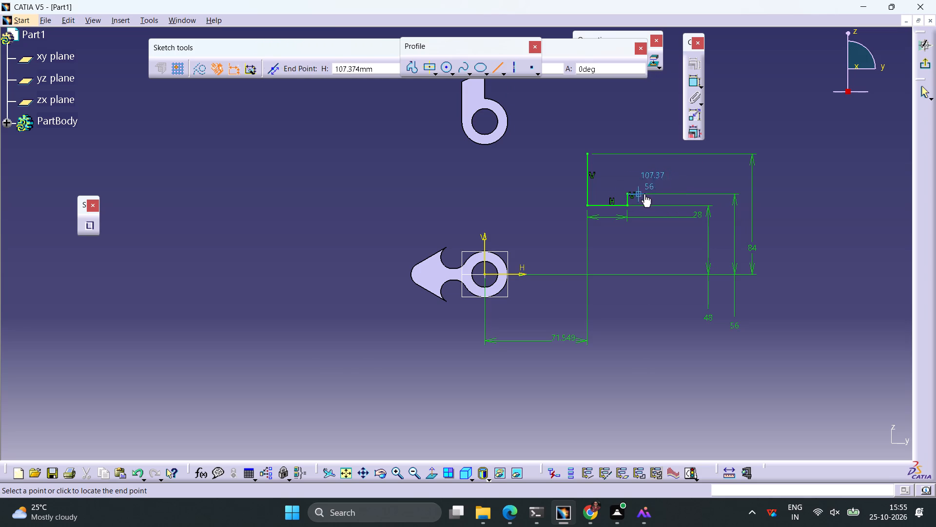
pyautogui.click(657, 194)
pyautogui.click(692, 82)
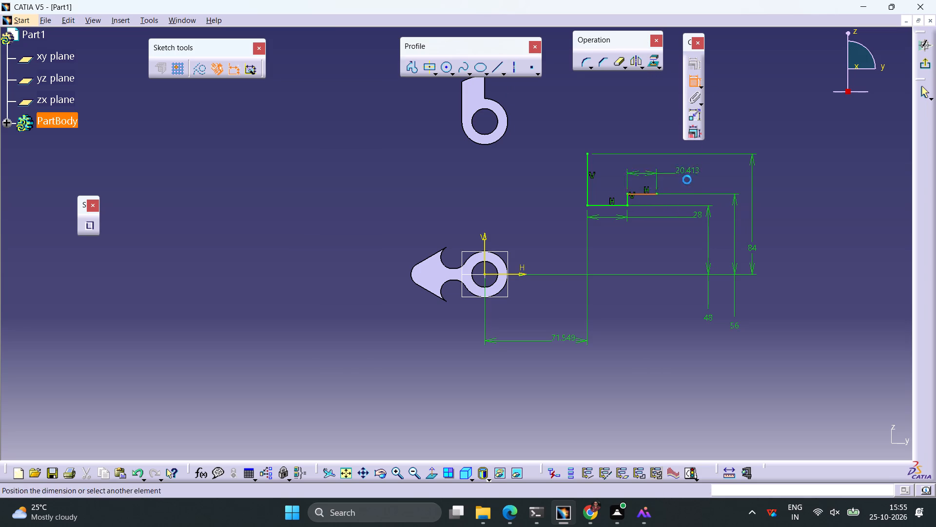
pyautogui.click(645, 243)
pyautogui.doubleClick(644, 243)
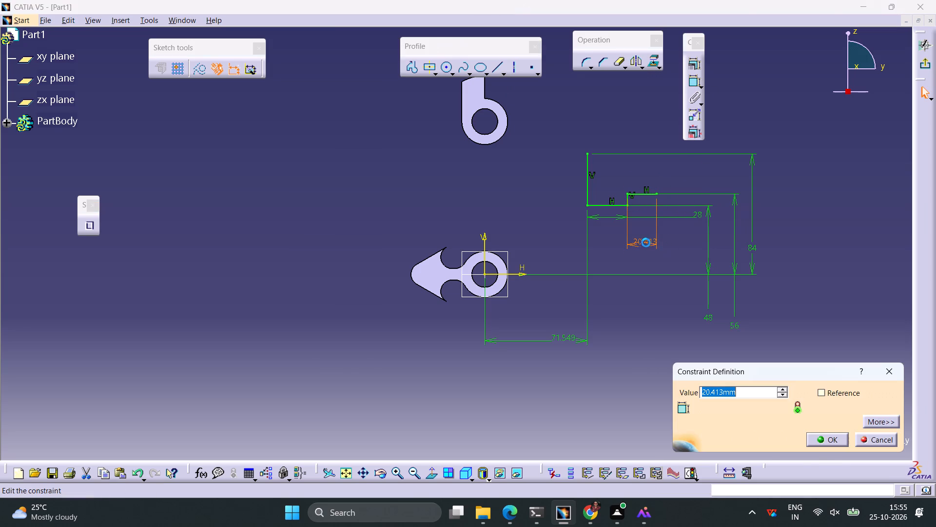
pyautogui.write('12')
pyautogui.press('Return')
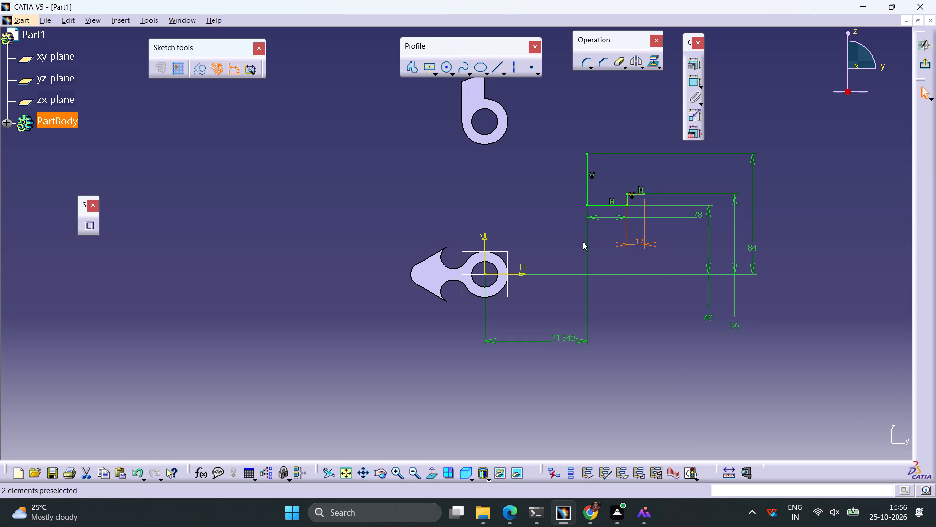
# Draw a small circle with its centre level with the tall vertical line's upper endpoint, just beside it.
pyautogui.click(445, 69)
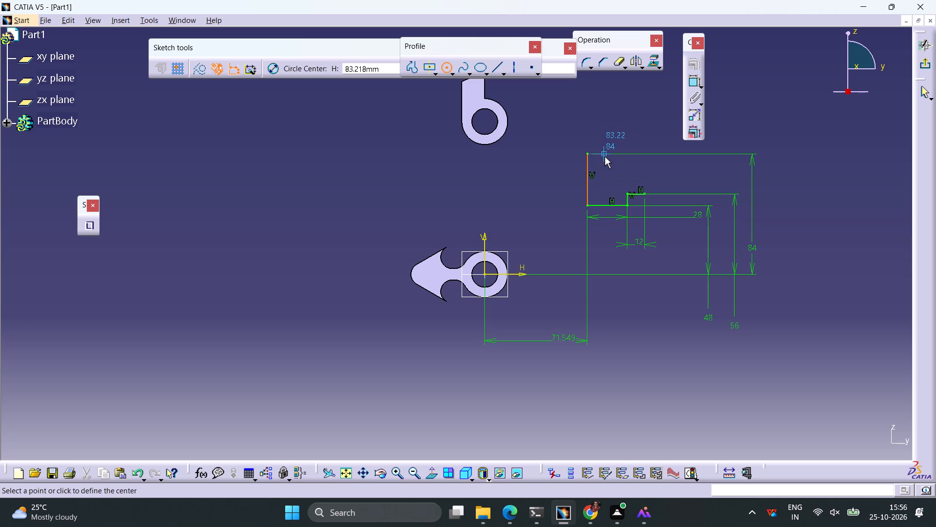
pyautogui.click(602, 152)
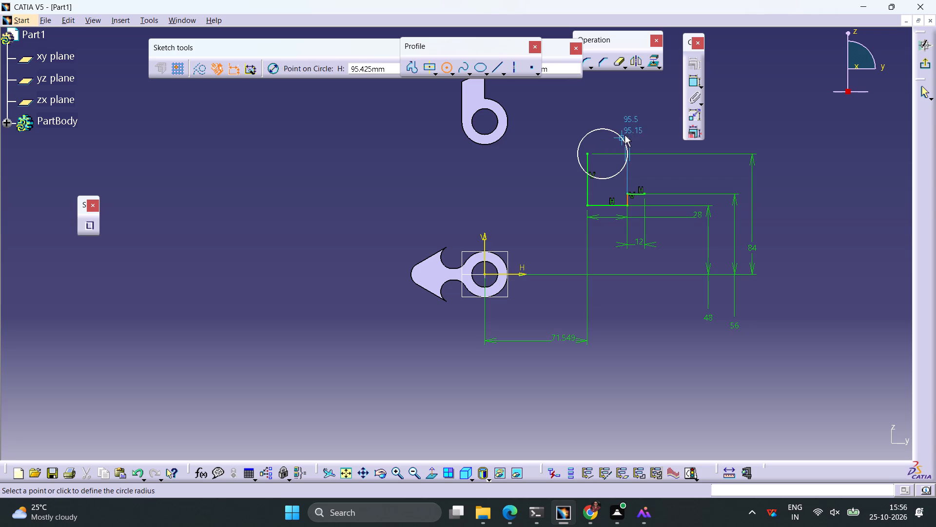
pyautogui.click(596, 149)
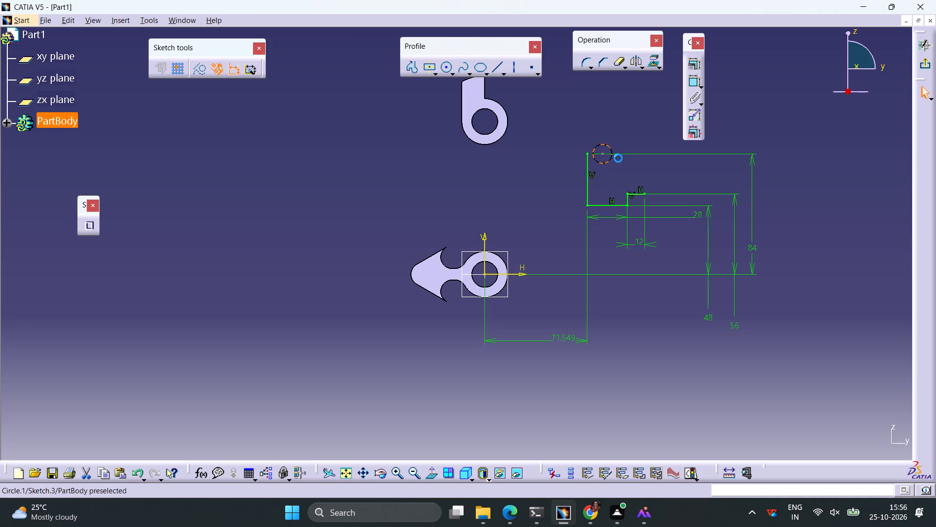
pyautogui.click(629, 131)
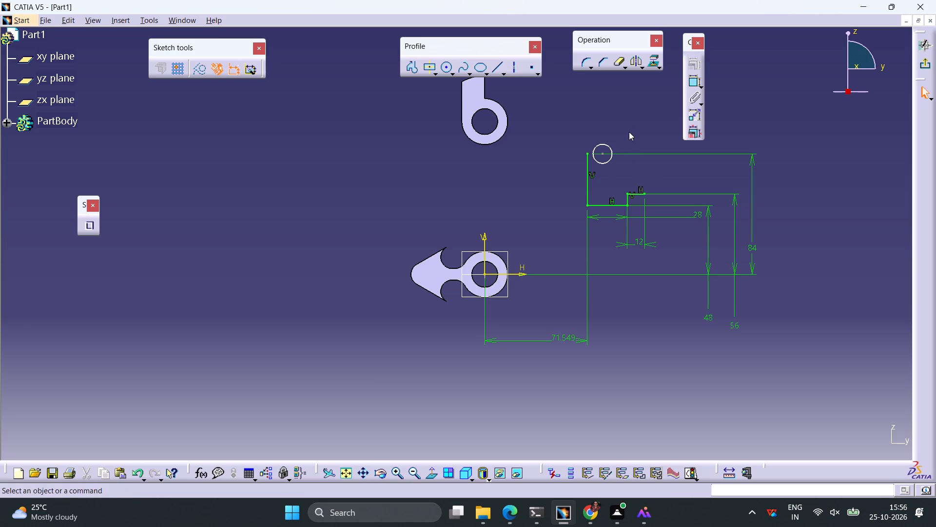
# Dimension the circle's centre from the tall vertical line's upper endpoint and set the distance to 14 mm (28/2).
pyautogui.click(604, 154)
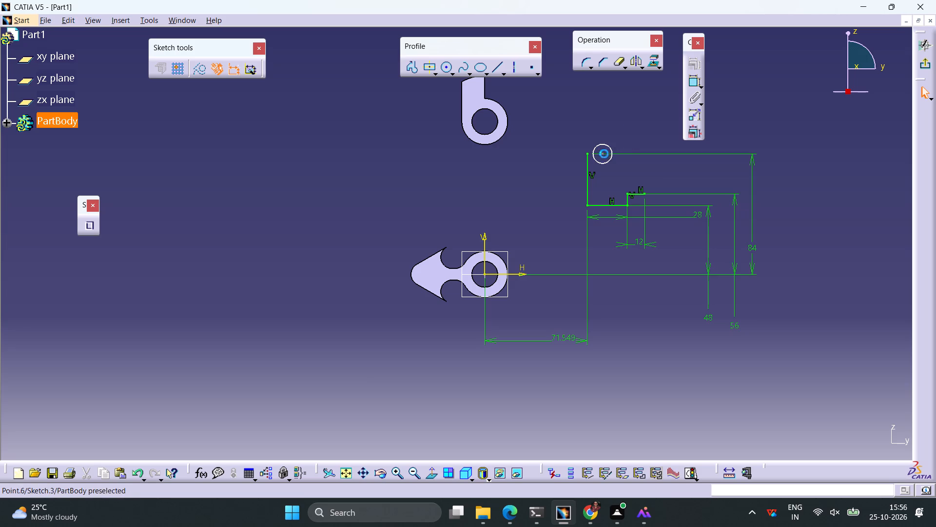
pyautogui.keyDown('ctrl'); pyautogui.click(587, 153); pyautogui.keyUp('ctrl')
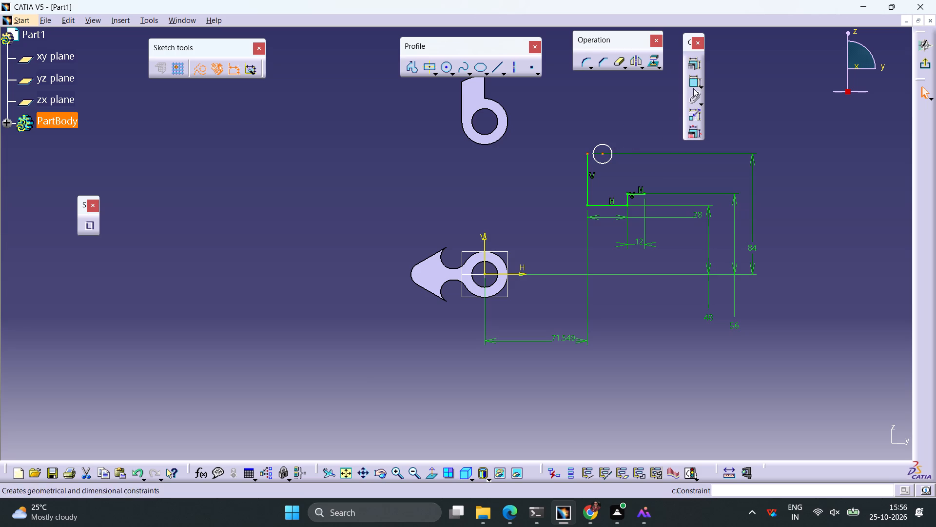
pyautogui.click(691, 83)
pyautogui.click(561, 170)
pyautogui.doubleClick(561, 167)
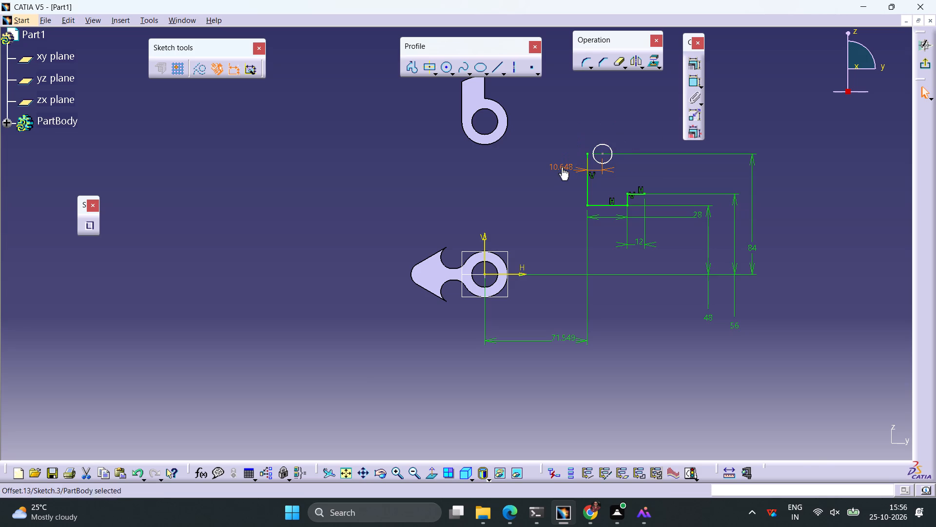
pyautogui.write('28/2')
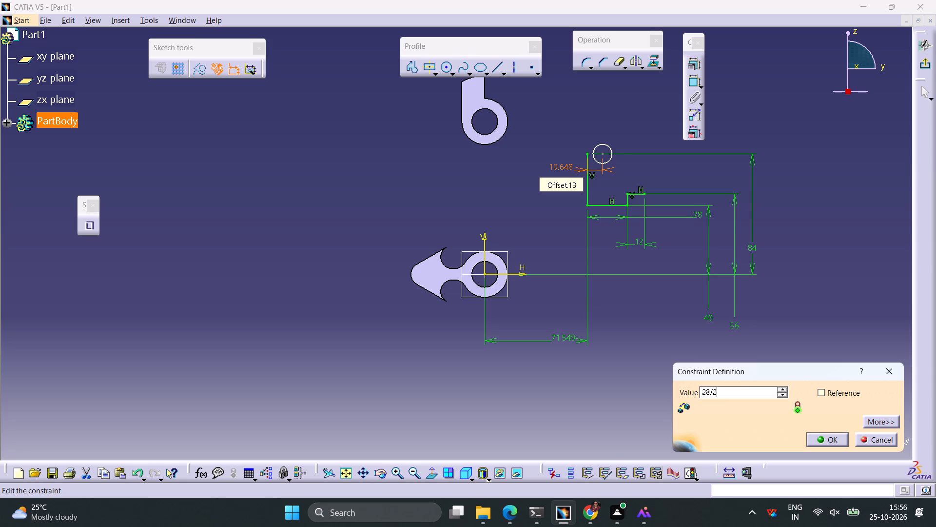
pyautogui.press('Return')
pyautogui.click(683, 329)
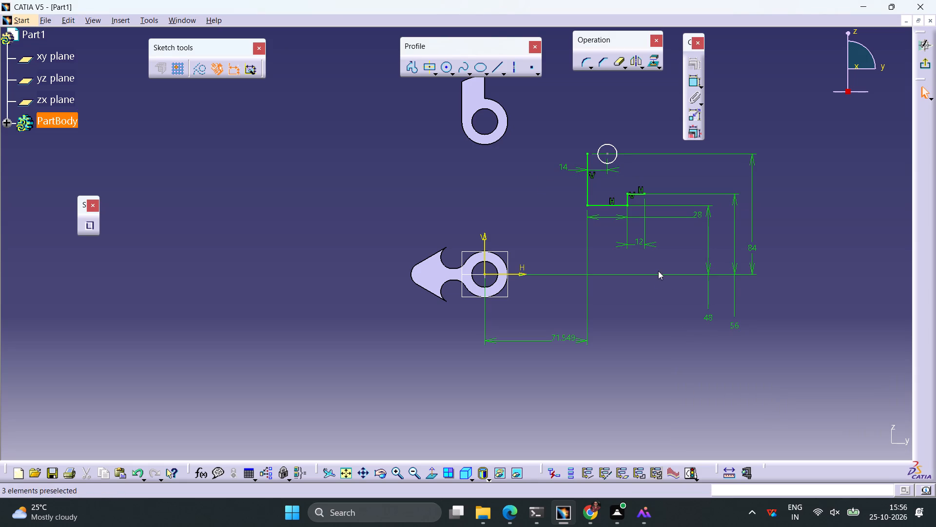
# Enlarge the circle until it meets the tall vertical line's upper endpoint tangentially.
pyautogui.moveTo(598, 151); pyautogui.dragTo(592, 151)
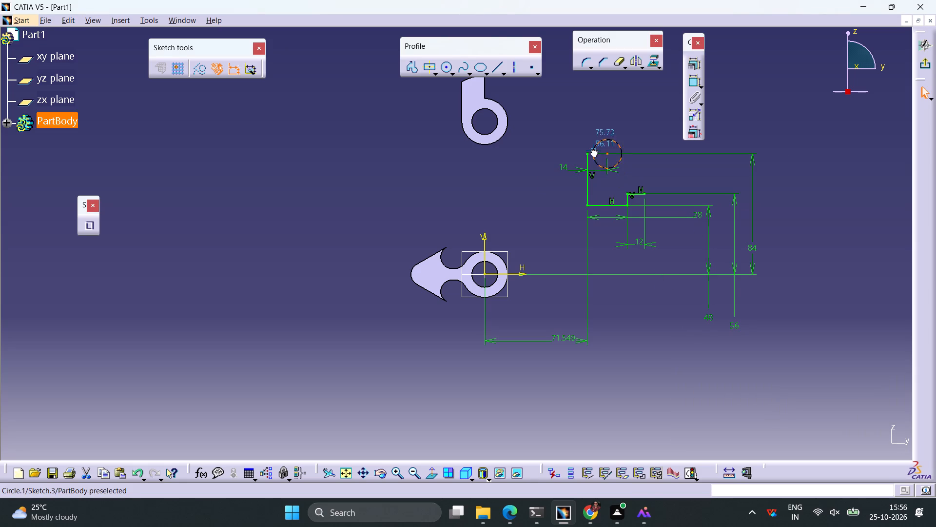
pyautogui.moveTo(592, 151); pyautogui.dragTo(590, 152)
pyautogui.click(643, 142)
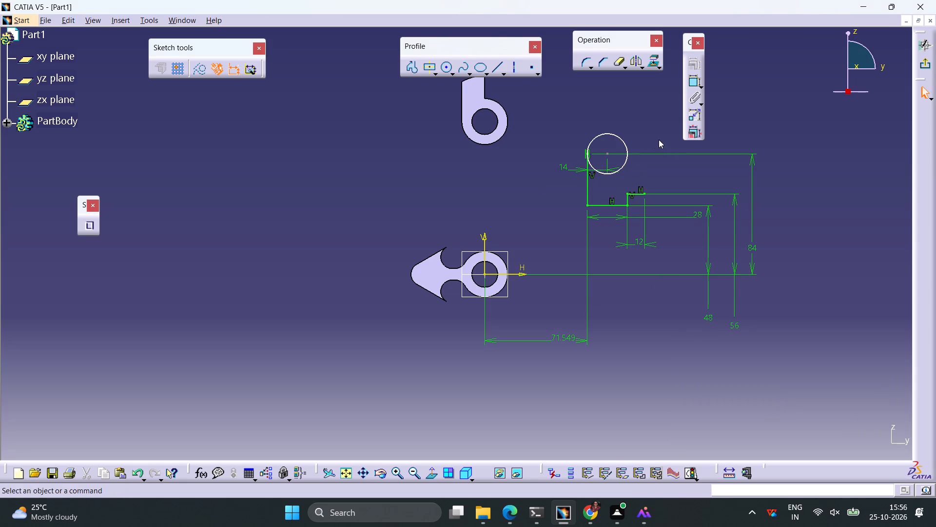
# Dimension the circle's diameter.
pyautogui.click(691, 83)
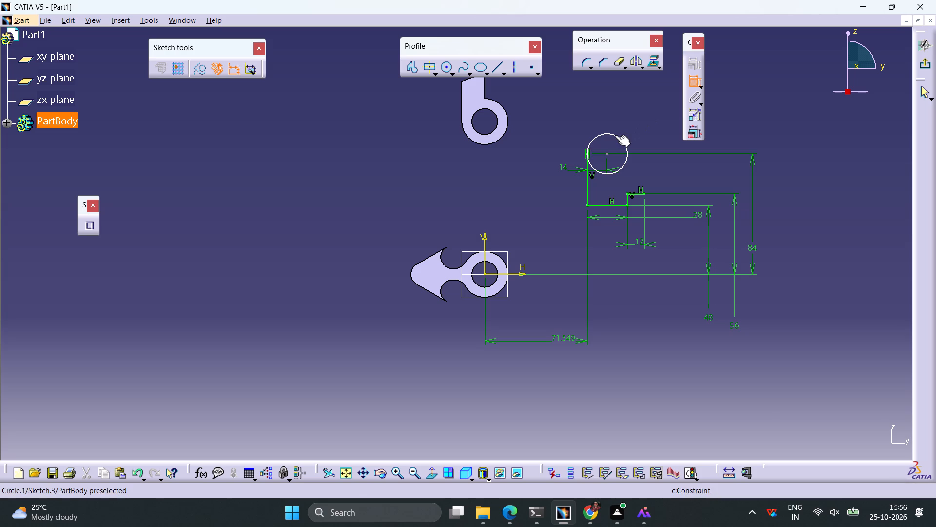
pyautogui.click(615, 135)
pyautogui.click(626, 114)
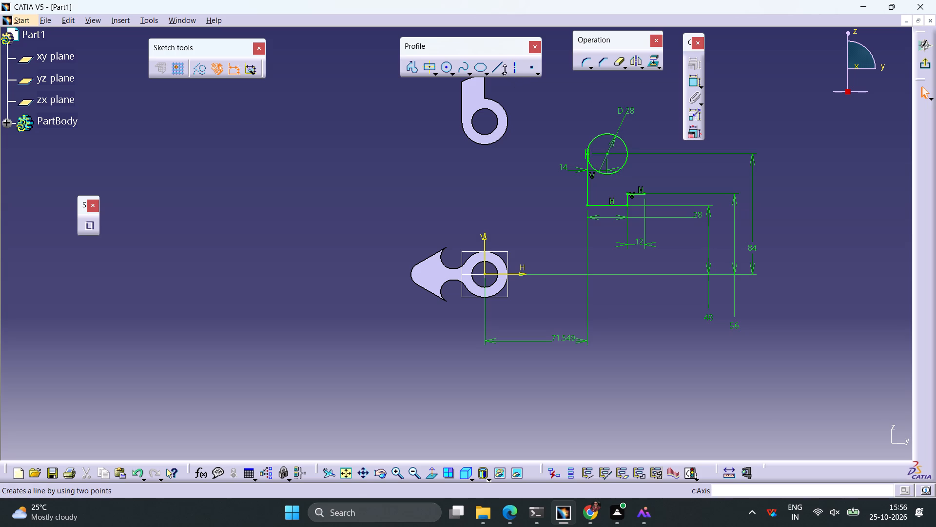
# Draw a slanted line from the 12 mm line's free endpoint up beside the circle and make it tangent to the circle.
pyautogui.click(499, 69)
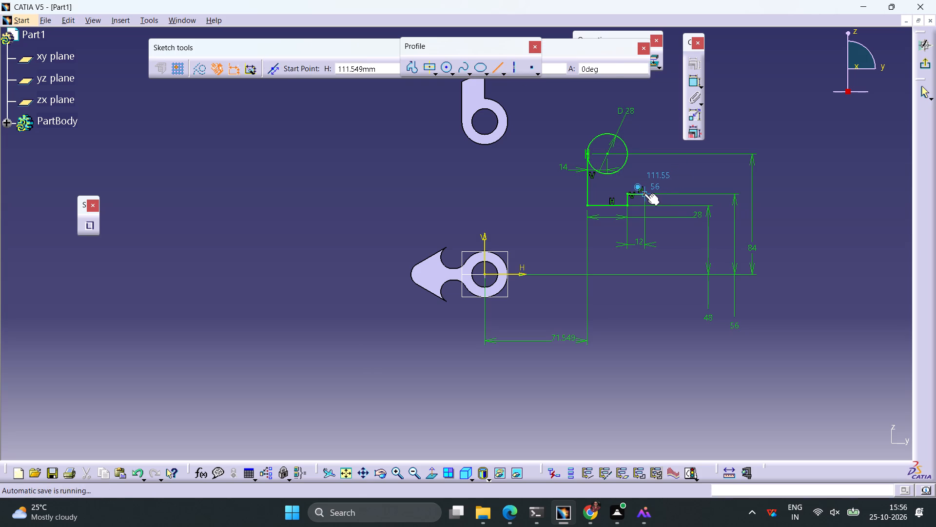
pyautogui.click(644, 193)
pyautogui.click(632, 139)
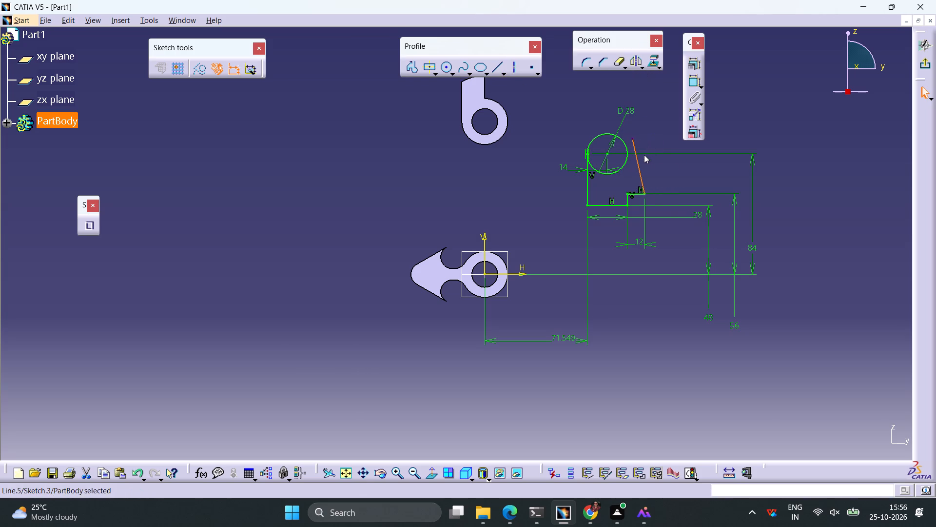
pyautogui.keyDown('ctrl'); pyautogui.click(628, 152); pyautogui.keyUp('ctrl')
pyautogui.click(695, 64)
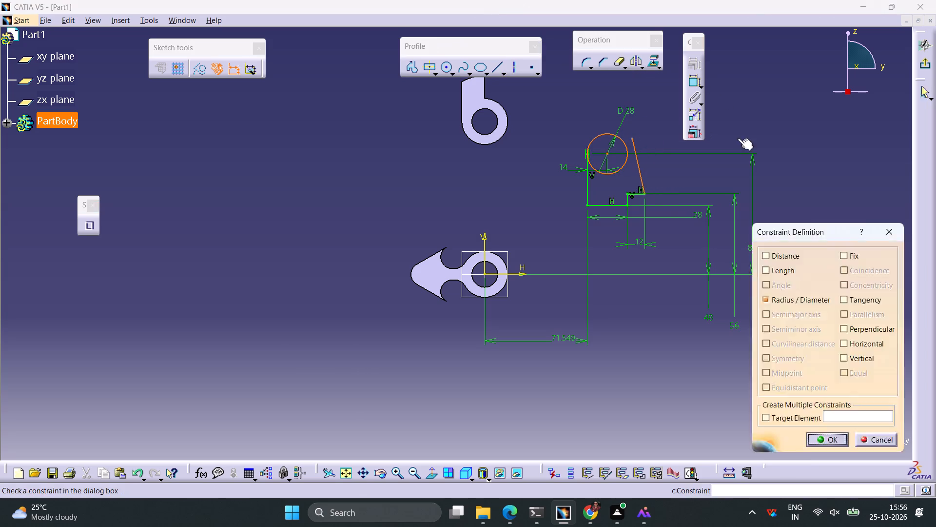
pyautogui.click(860, 301)
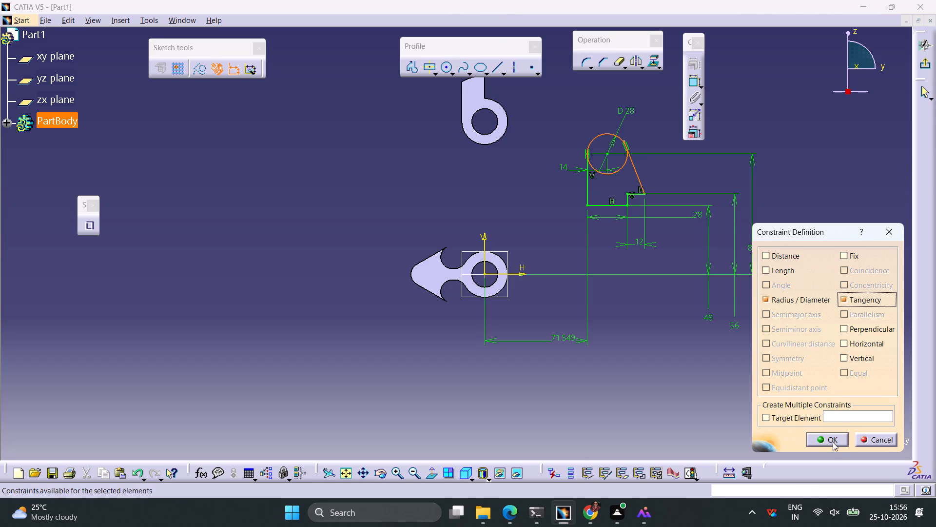
pyautogui.click(833, 442)
# Constrain the slanted line's upper endpoint to be coincident with the circle.
pyautogui.moveTo(672, 222); pyautogui.dragTo(603, 317, button='middle')
pyautogui.keyDown('ctrl'); pyautogui.moveTo(593, 275); pyautogui.dragTo(588, 198, button='middle'); pyautogui.keyUp('ctrl')
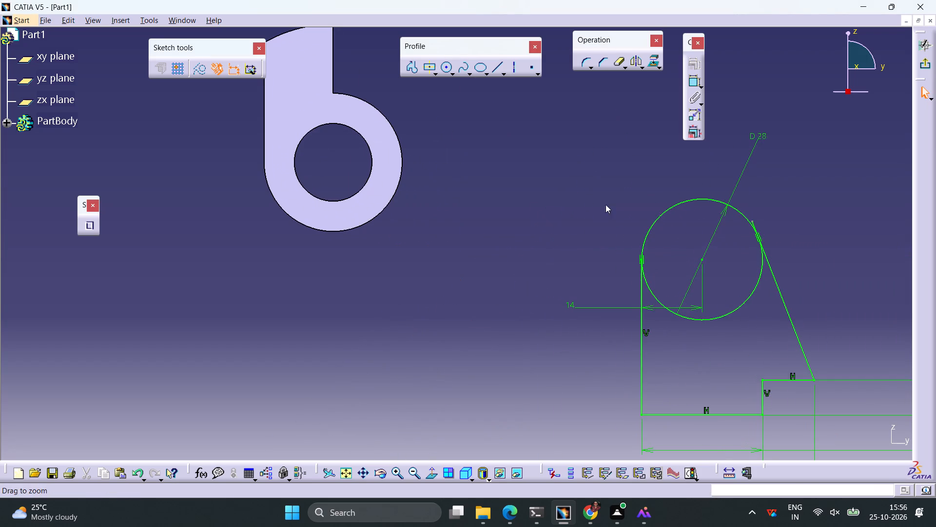
pyautogui.click(753, 223)
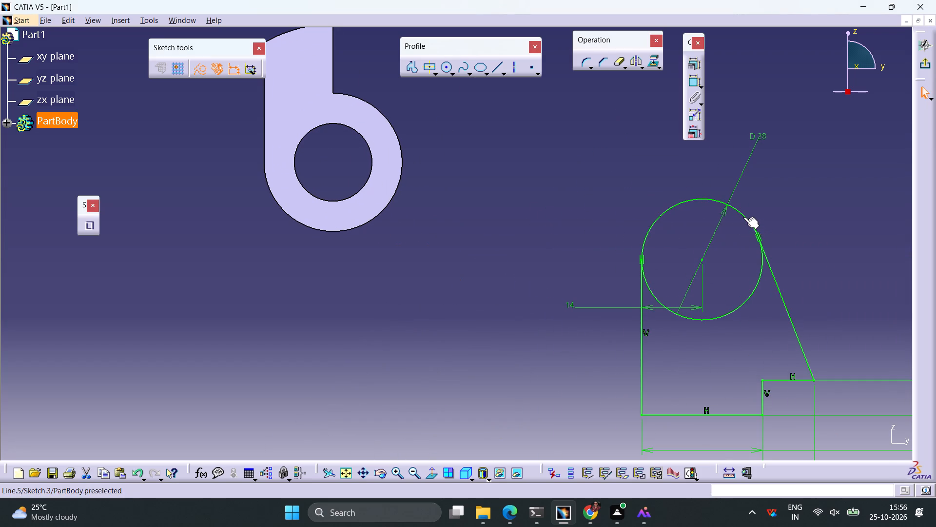
pyautogui.keyDown('ctrl'); pyautogui.click(743, 217); pyautogui.keyUp('ctrl')
pyautogui.click(696, 61)
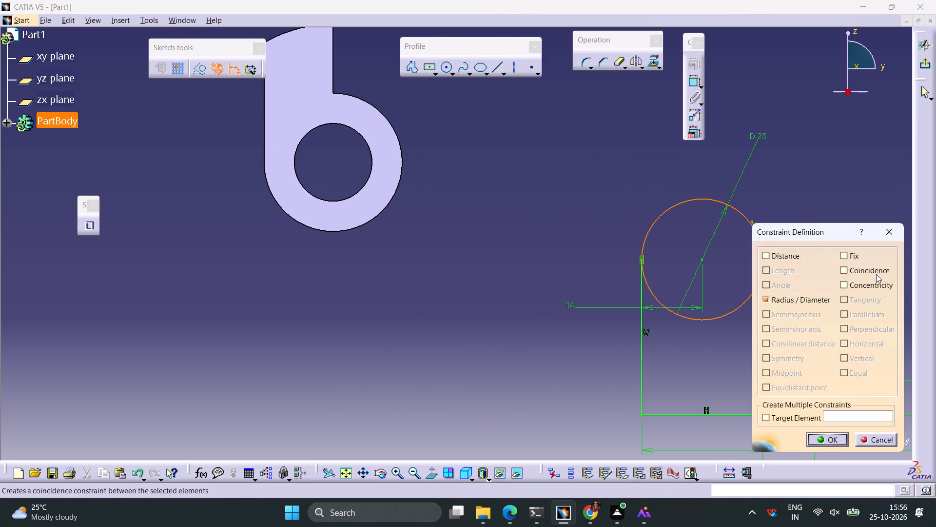
pyautogui.click(868, 271)
pyautogui.click(835, 439)
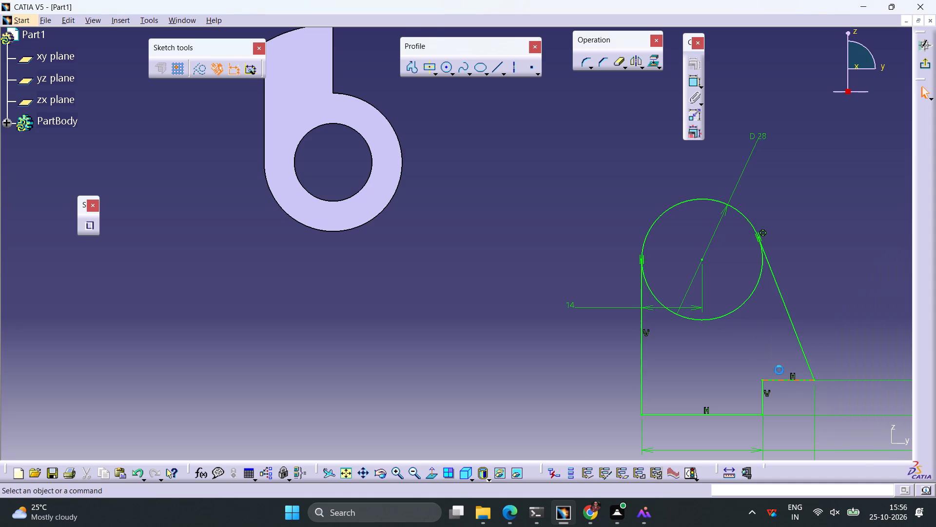
# Quick Trim the circle's lower arc between its two tangent lines, leaving a rounded top on the profile.
pyautogui.click(620, 64)
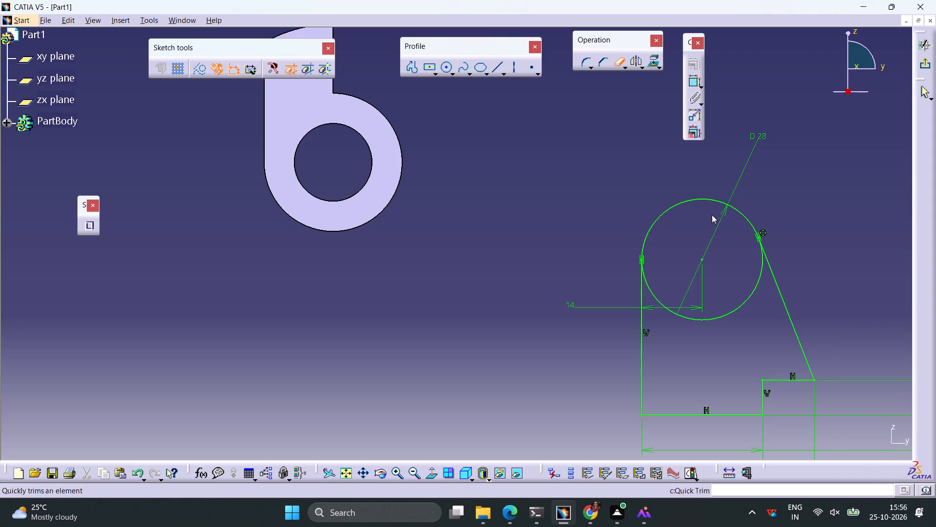
pyautogui.click(737, 310)
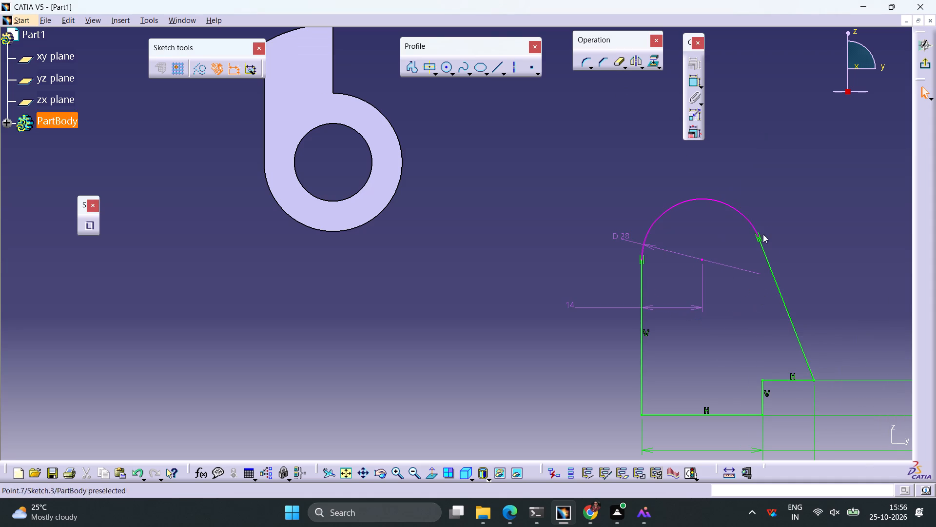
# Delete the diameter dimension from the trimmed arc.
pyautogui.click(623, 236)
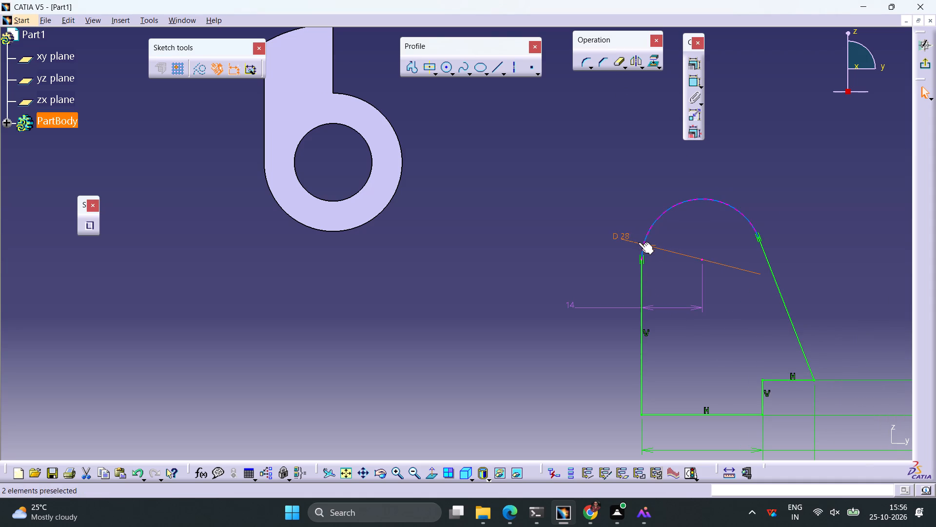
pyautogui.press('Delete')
# Exit the sketch and pad the round-topped profile 13.5 mm with mirrored extent.
pyautogui.keyDown('ctrl'); pyautogui.moveTo(762, 302); pyautogui.dragTo(753, 319, button='middle'); pyautogui.keyUp('ctrl')
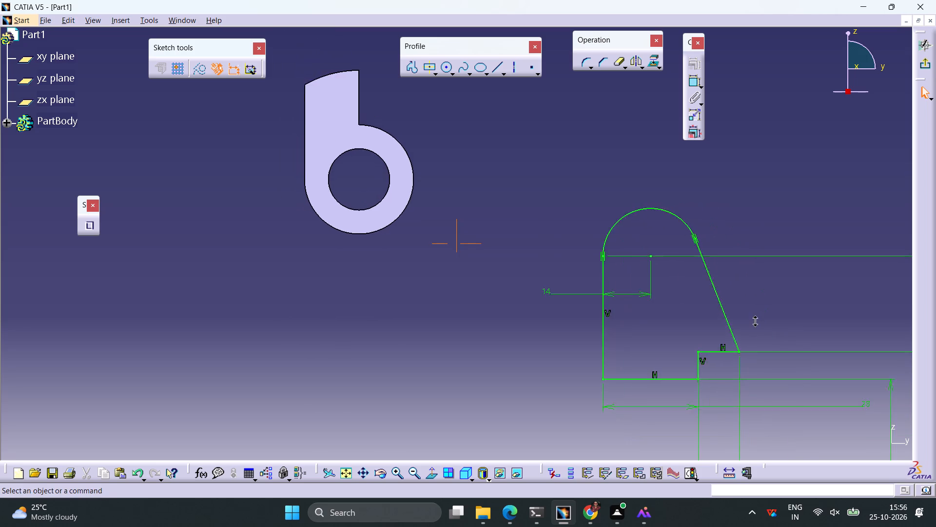
pyautogui.keyDown('ctrl'); pyautogui.moveTo(753, 319); pyautogui.dragTo(747, 333, button='middle'); pyautogui.keyUp('ctrl')
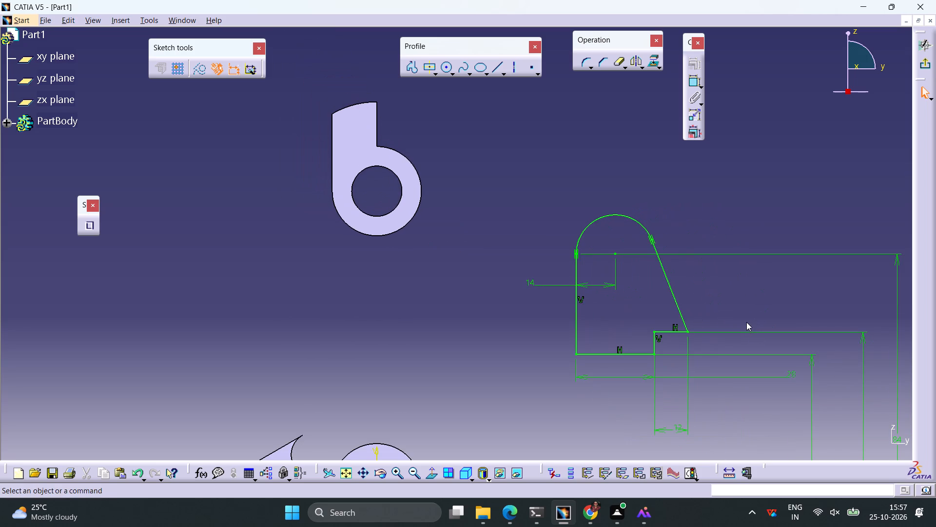
pyautogui.click(922, 61)
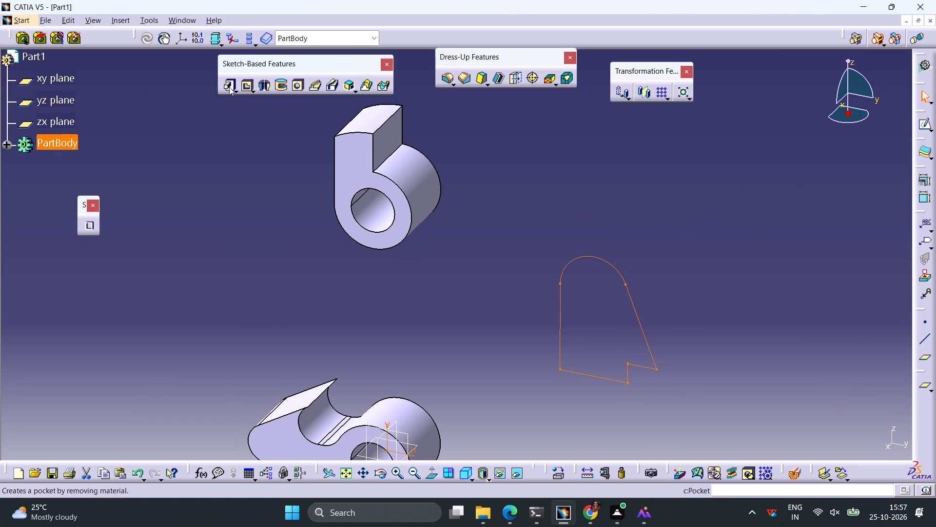
pyautogui.click(229, 87)
pyautogui.click(771, 375)
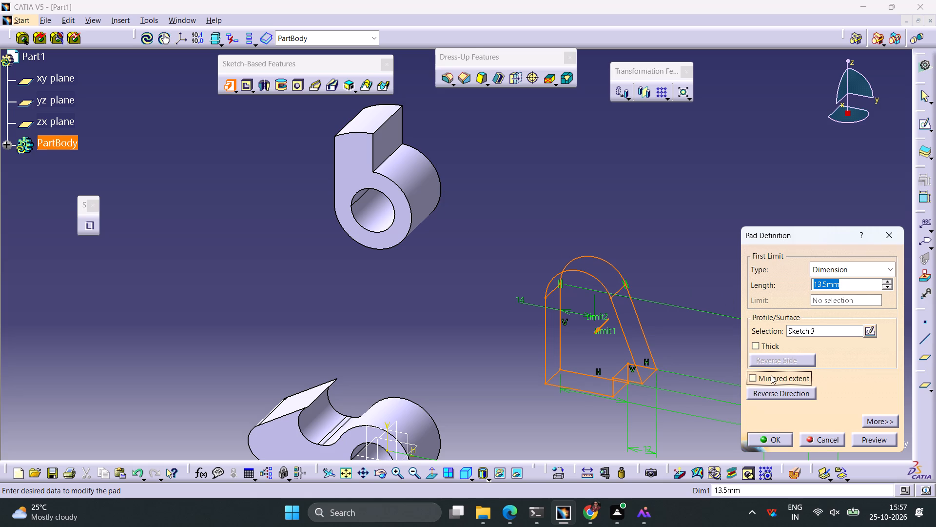
pyautogui.click(858, 441)
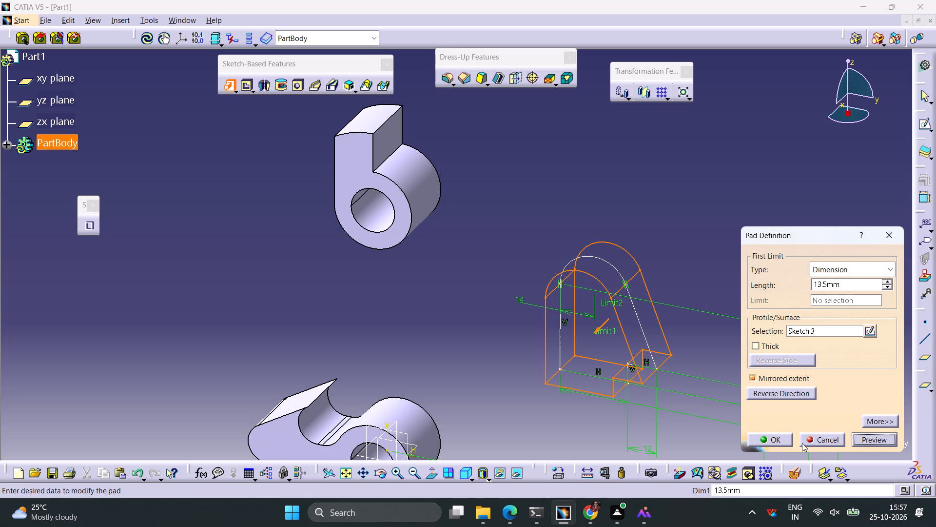
pyautogui.click(784, 440)
pyautogui.click(737, 245)
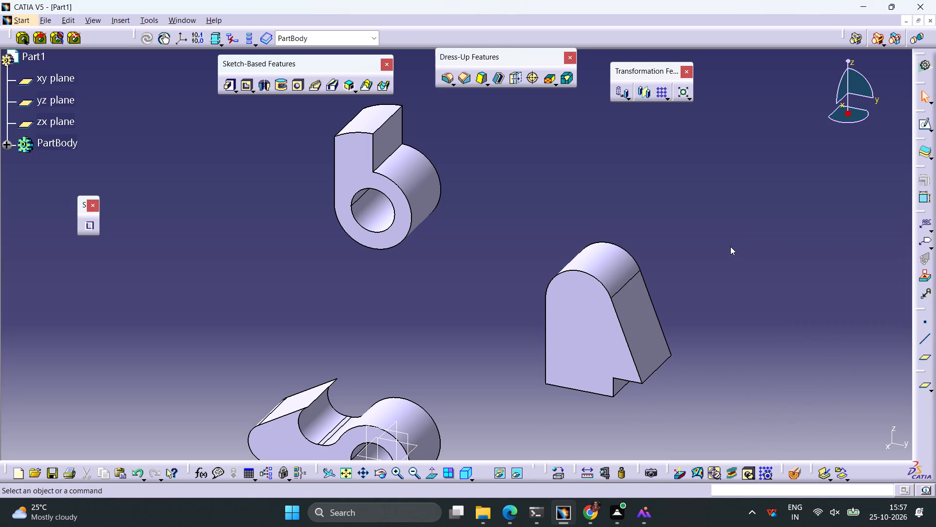
# Open a new sketch on the yz plane.
pyautogui.keyDown('ctrl'); pyautogui.moveTo(730, 246); pyautogui.dragTo(722, 281, button='middle'); pyautogui.keyUp('ctrl')
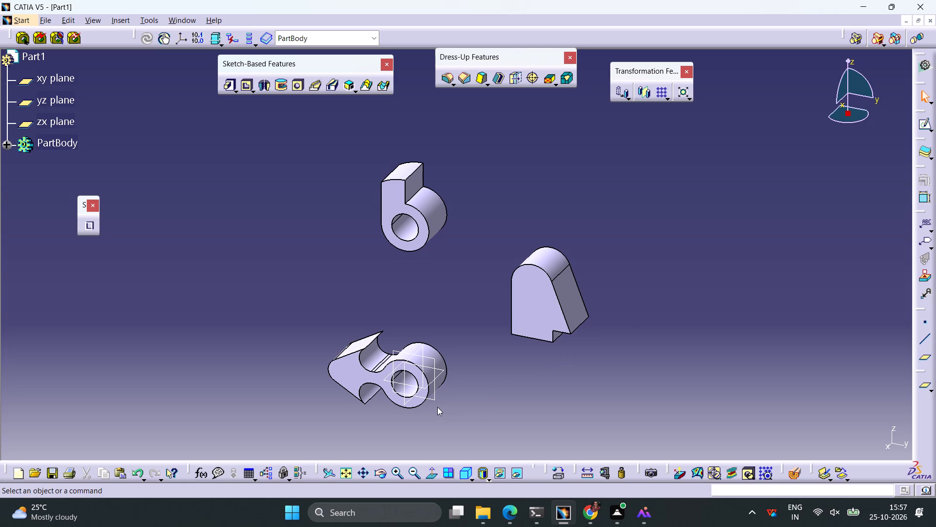
pyautogui.click(435, 395)
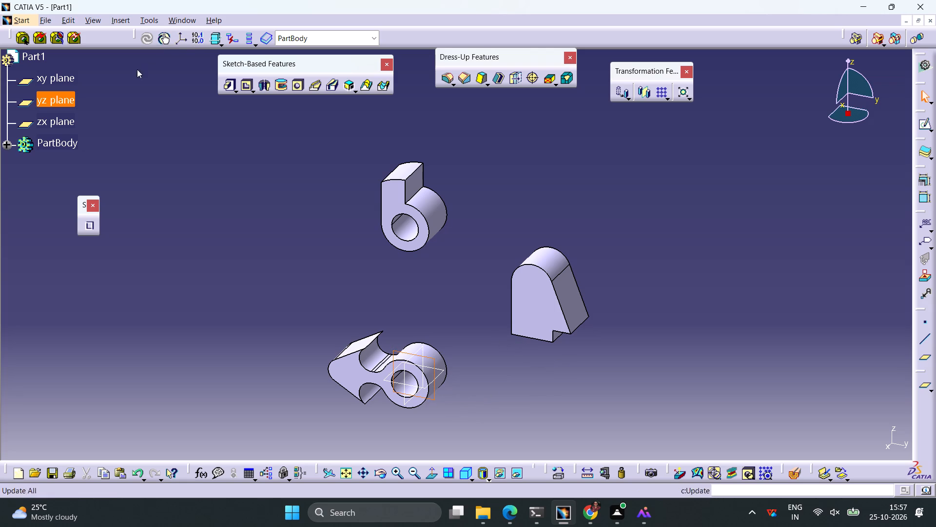
pyautogui.click(145, 136)
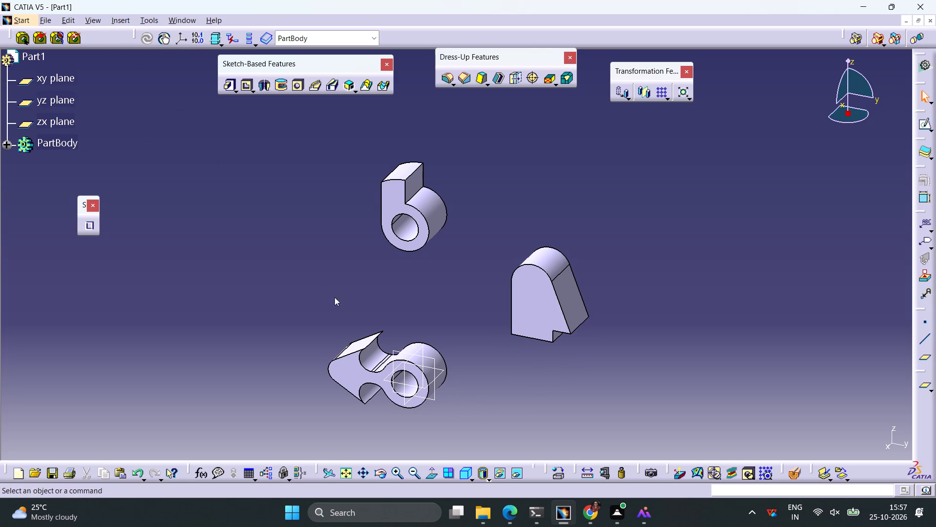
pyautogui.click(434, 397)
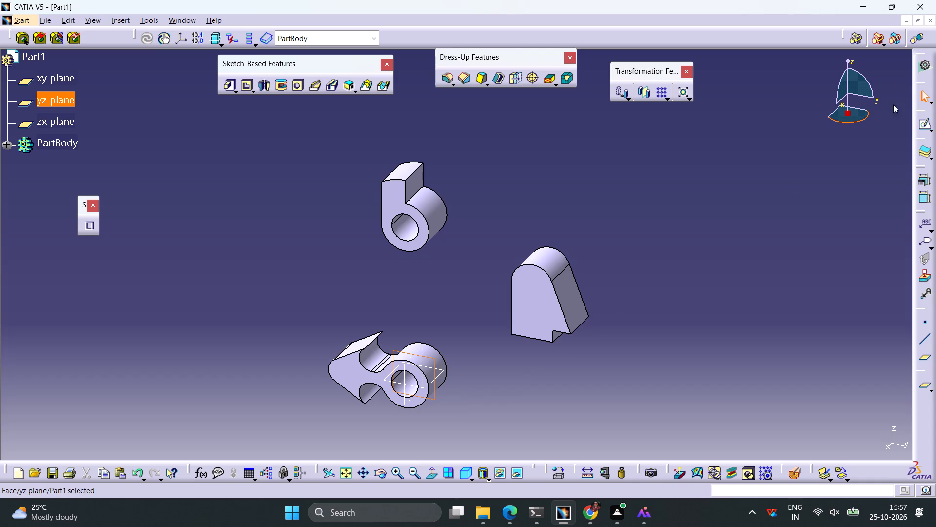
pyautogui.click(921, 127)
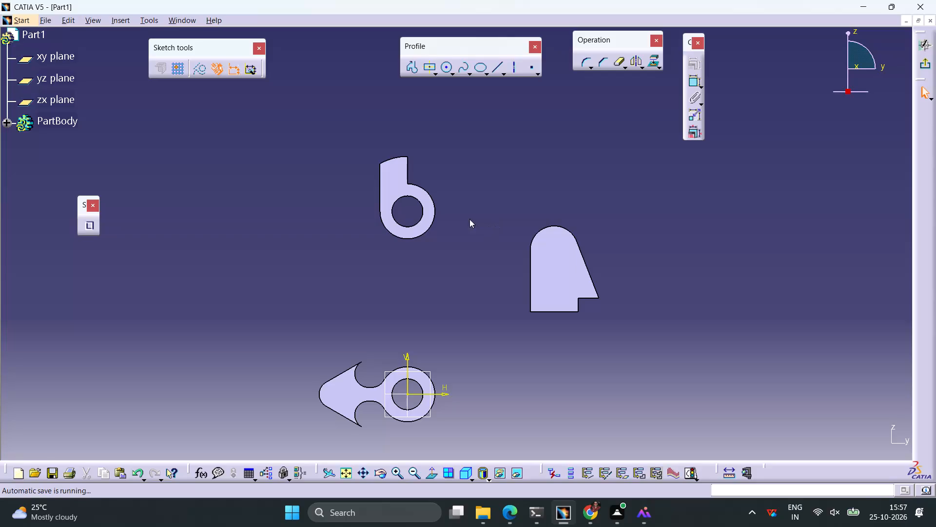
# Sketch a circle just below and beside the round-topped pad and constrain its diameter to 18 mm.
pyautogui.click(445, 68)
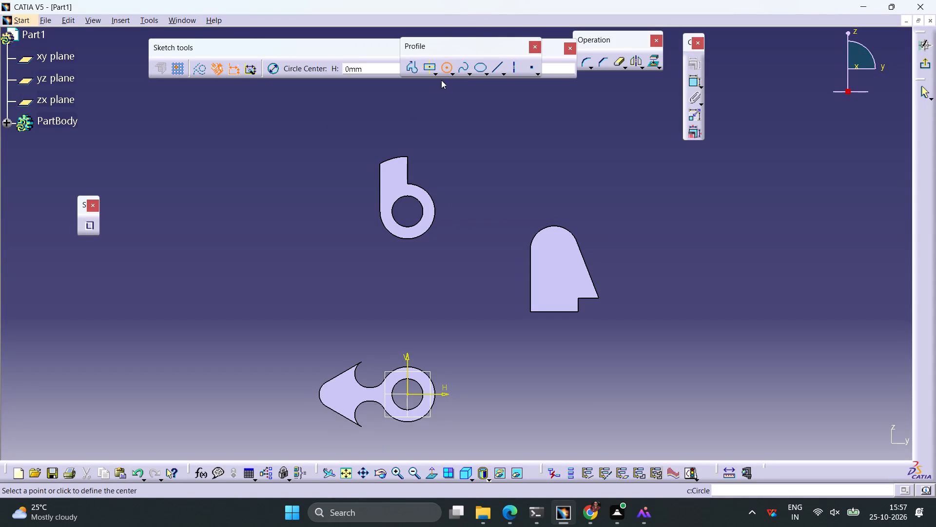
pyautogui.click(503, 329)
pyautogui.click(514, 323)
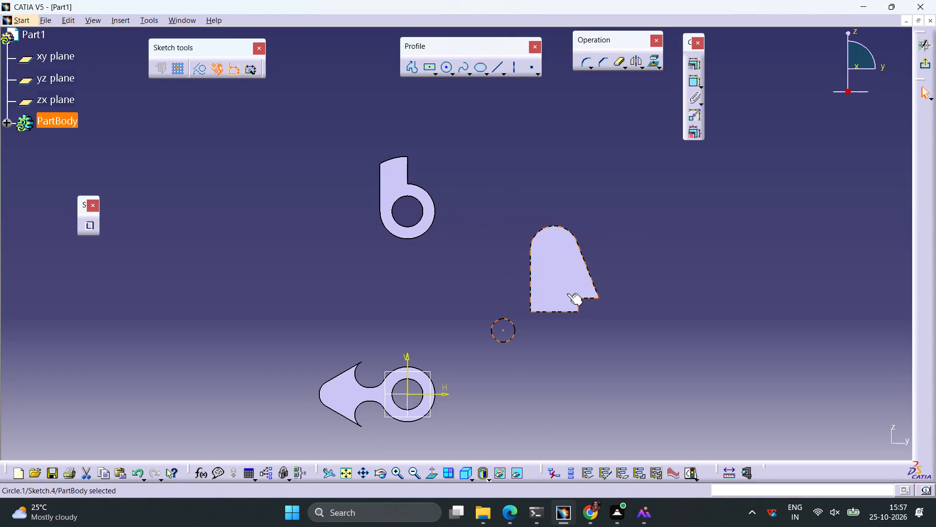
pyautogui.click(689, 79)
pyautogui.click(510, 278)
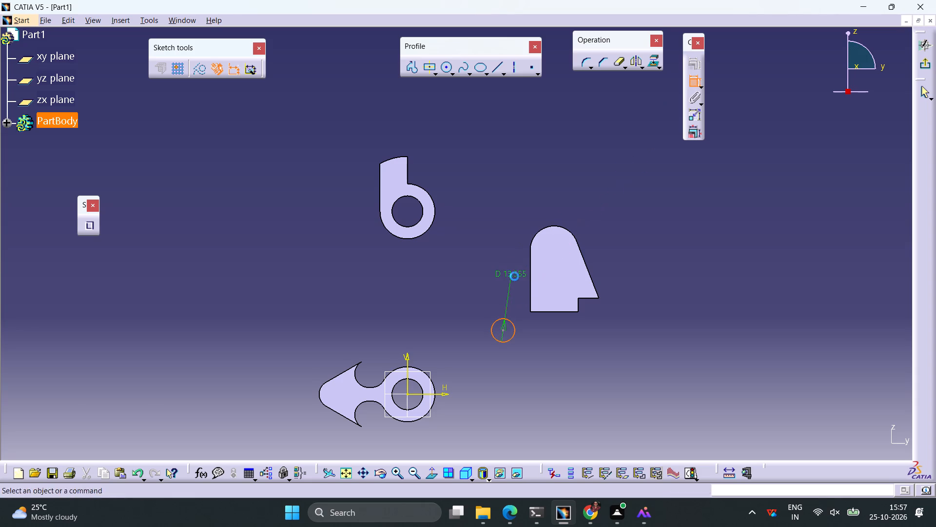
pyautogui.doubleClick(518, 272)
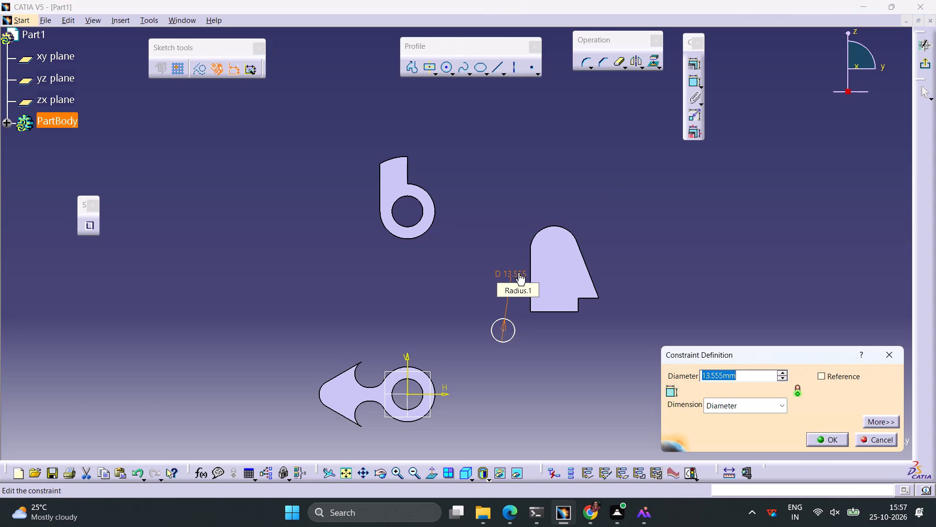
pyautogui.write('18')
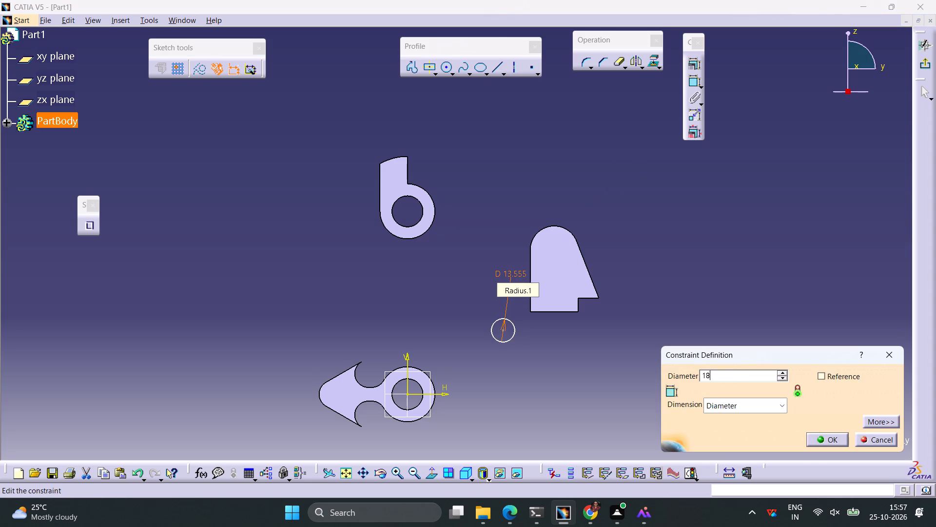
pyautogui.press('Return')
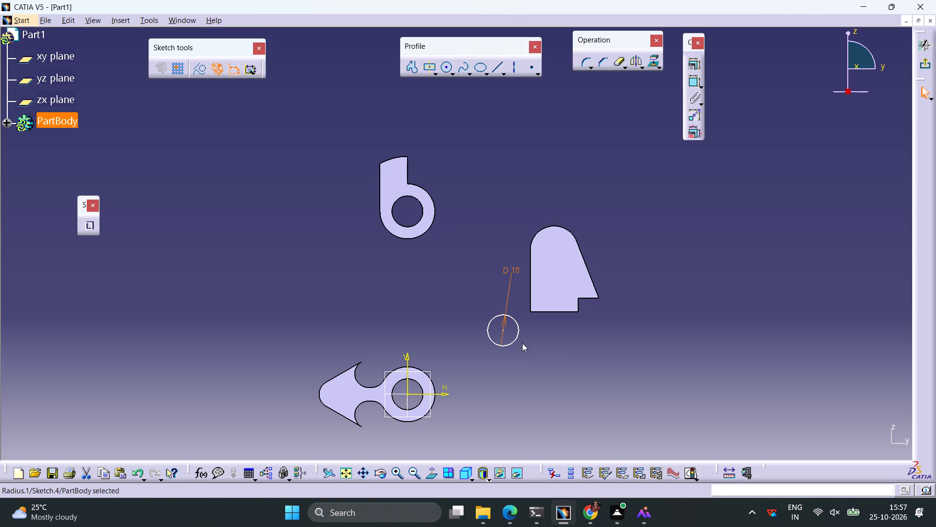
# Constrain the circle's center at a vertical distance of 37 mm from the H axis.
pyautogui.click(503, 331)
pyautogui.click(691, 84)
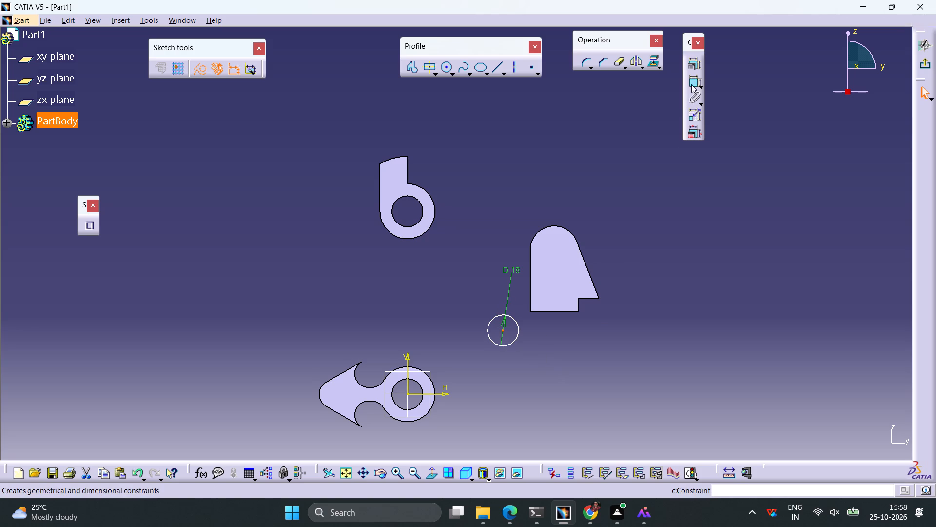
pyautogui.click(444, 392)
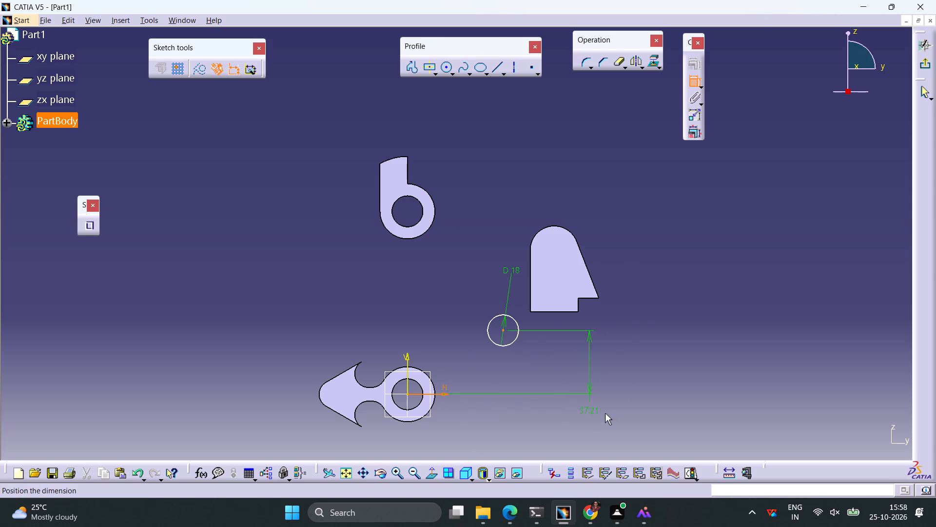
pyautogui.click(699, 375)
pyautogui.doubleClick(700, 371)
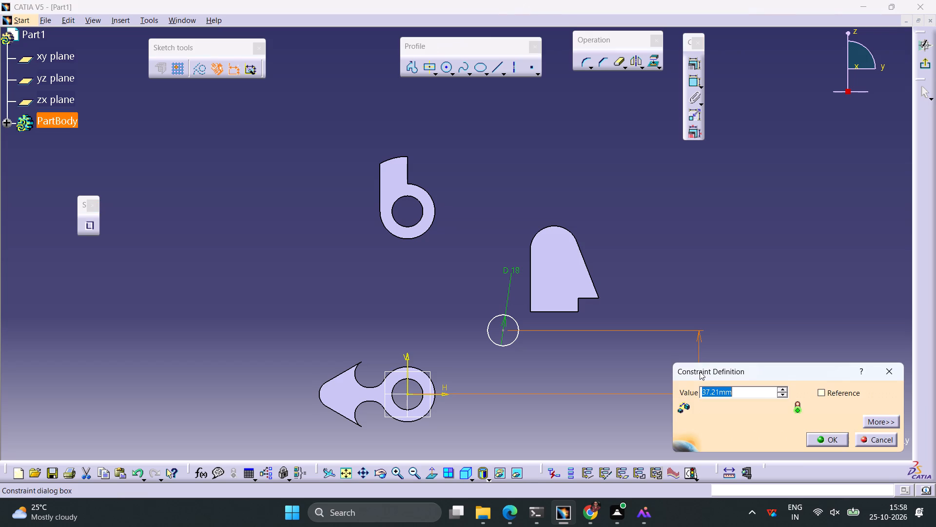
pyautogui.press('3')
pyautogui.press('7')
pyautogui.press('Return')
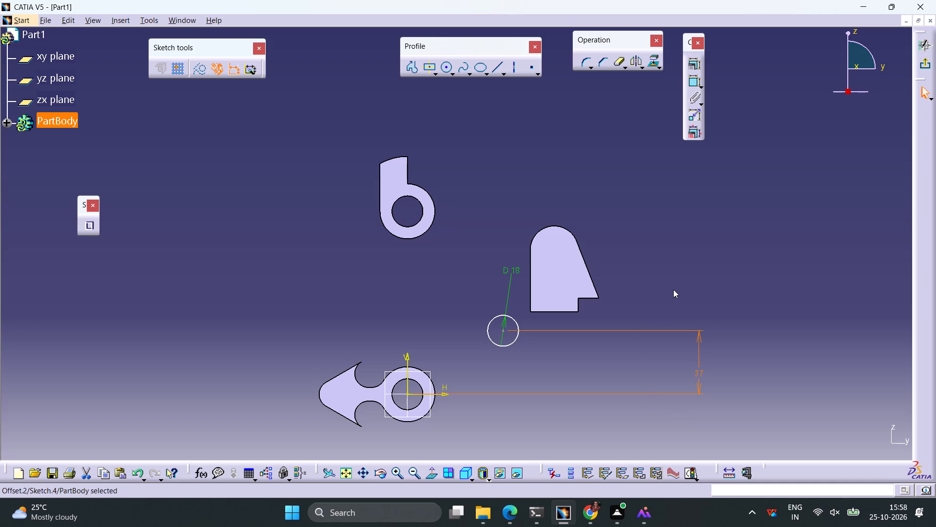
# Constrain the circle's center 37 mm horizontally from the short vertical step edge of the round-topped pad.
pyautogui.click(504, 330)
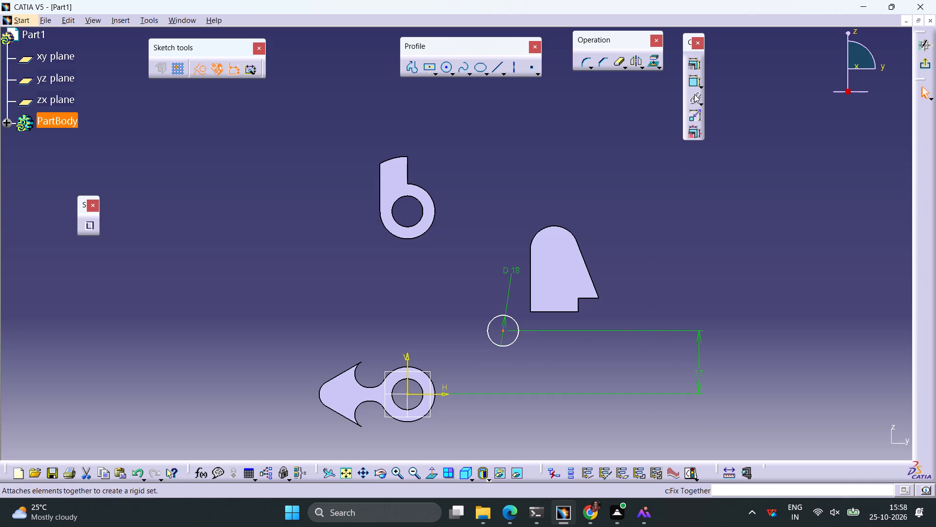
pyautogui.click(693, 84)
pyautogui.click(579, 304)
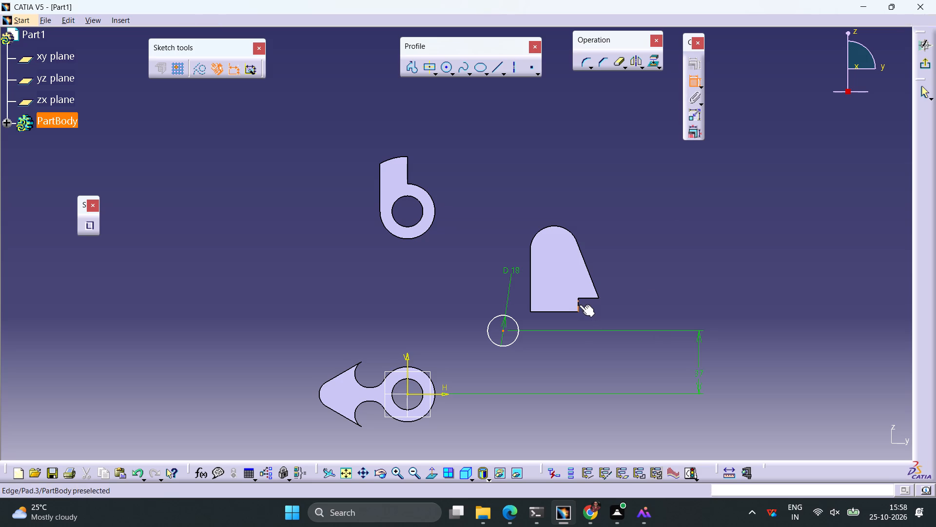
pyautogui.click(651, 296)
pyautogui.doubleClick(650, 304)
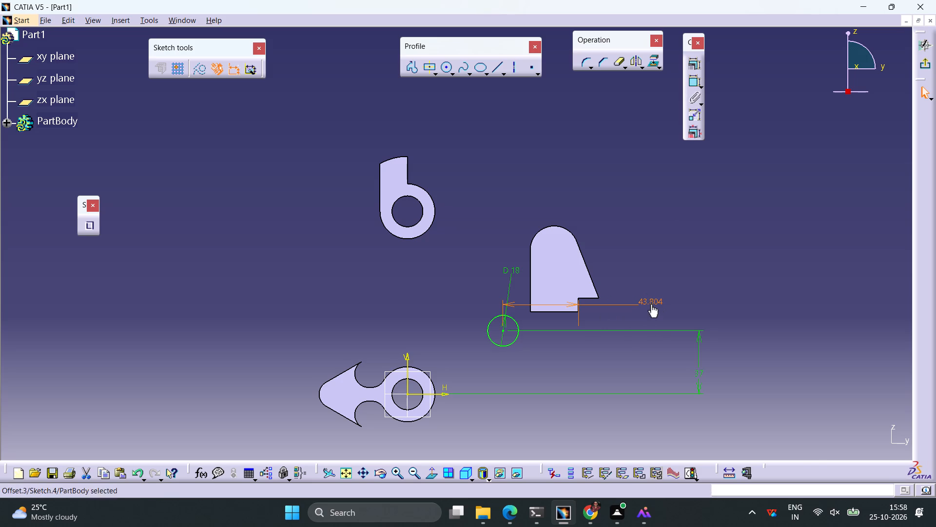
pyautogui.write('37')
pyautogui.press('Return')
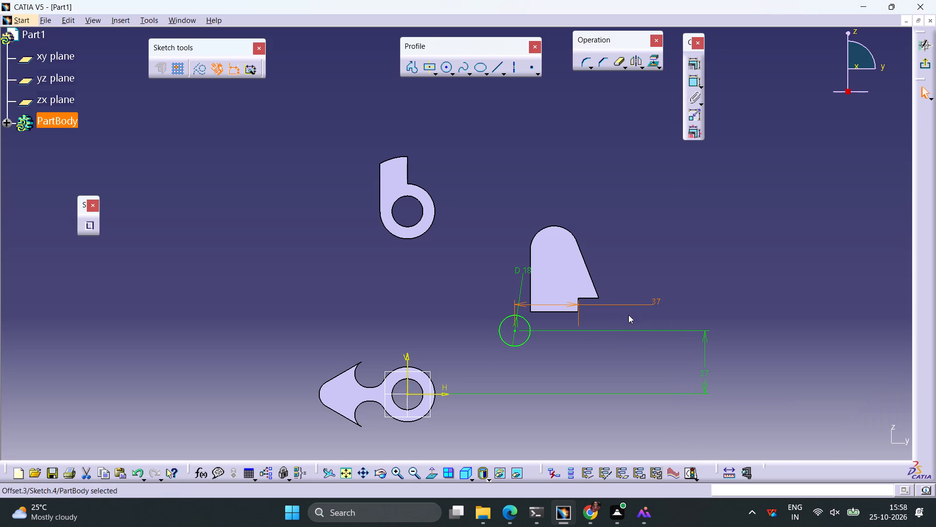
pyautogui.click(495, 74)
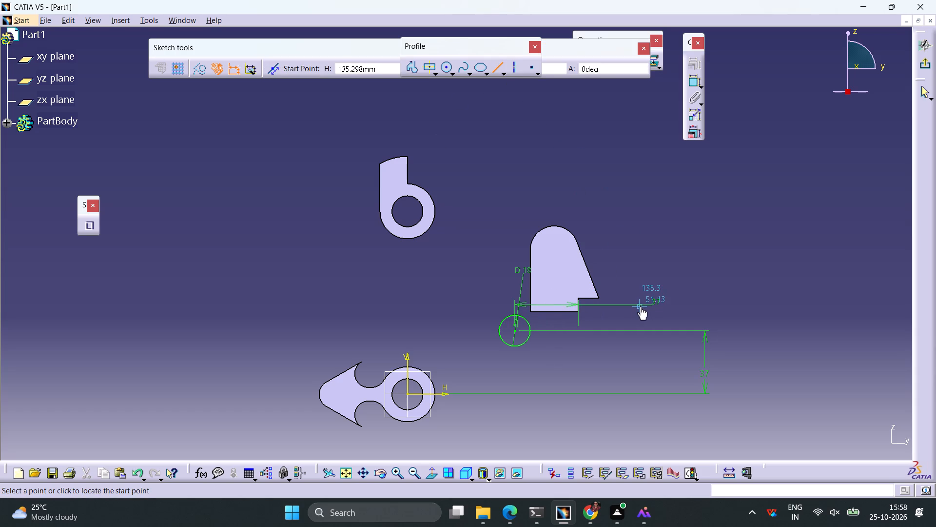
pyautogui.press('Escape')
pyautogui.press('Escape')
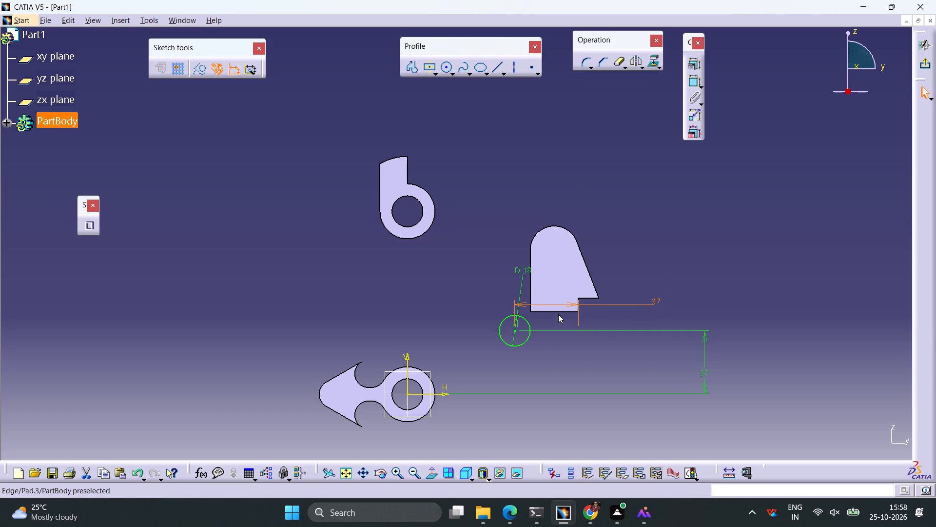
# Project the bottom edge of the round-topped pad onto the sketch plane.
pyautogui.click(553, 311)
pyautogui.click(652, 62)
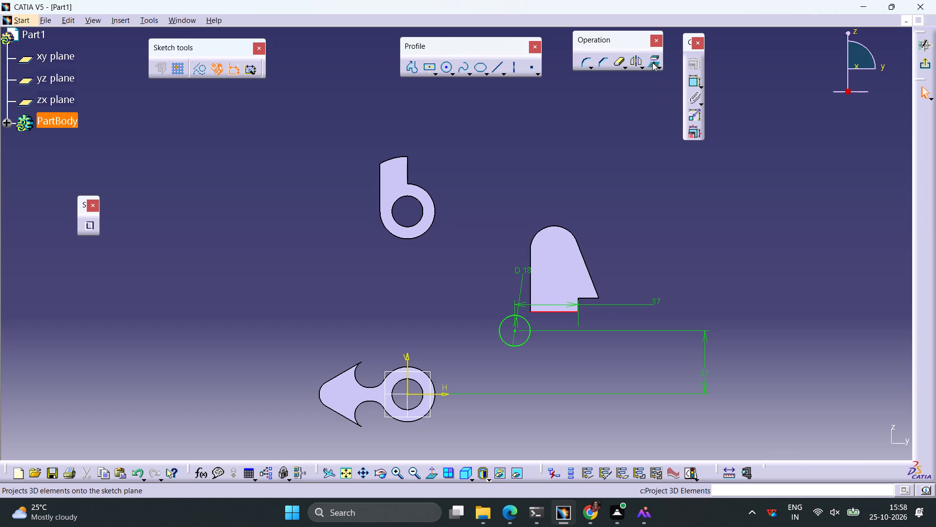
pyautogui.click(815, 444)
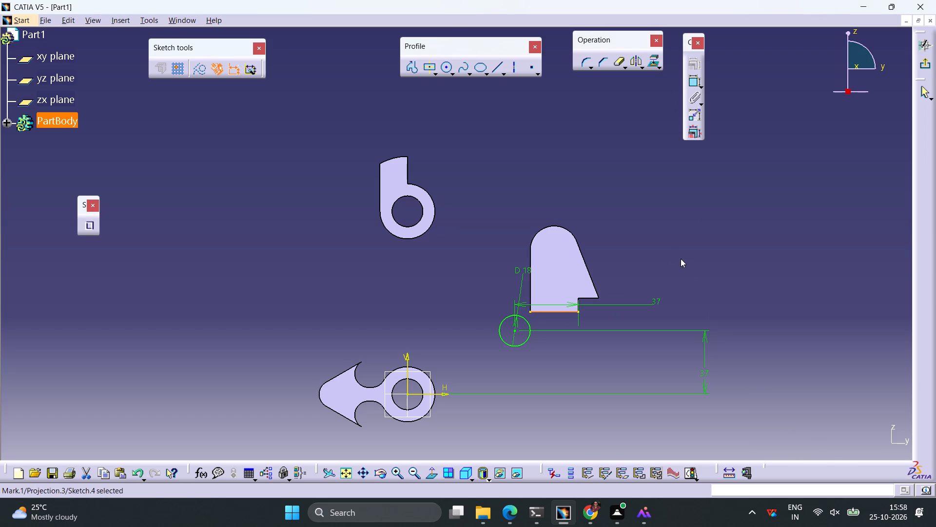
# Draw a short vertical line from the projected edge's endpoint nearest the circle down to the 18 mm circle.
pyautogui.click(496, 70)
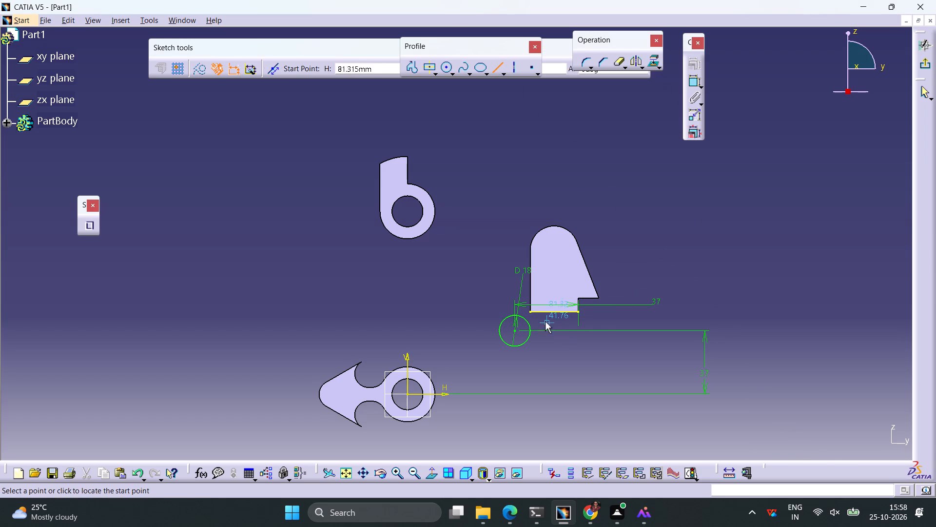
pyautogui.click(531, 312)
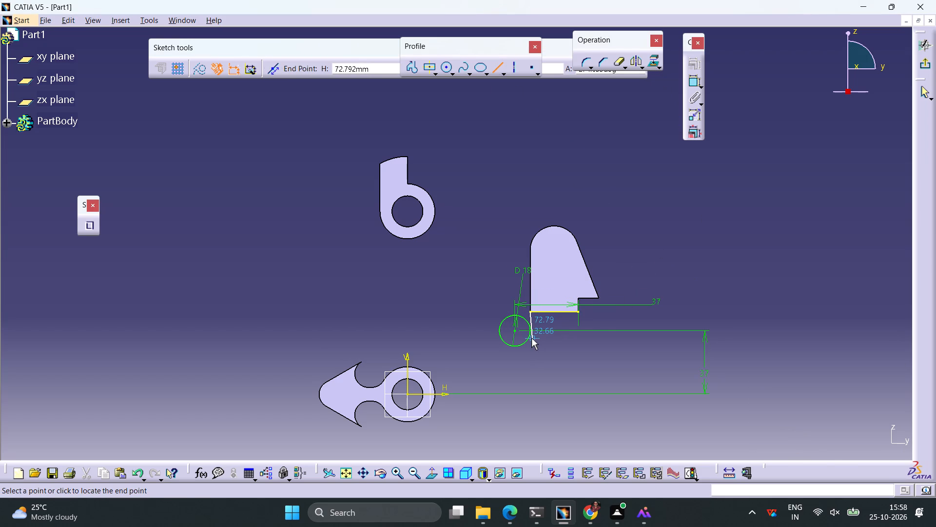
pyautogui.click(529, 329)
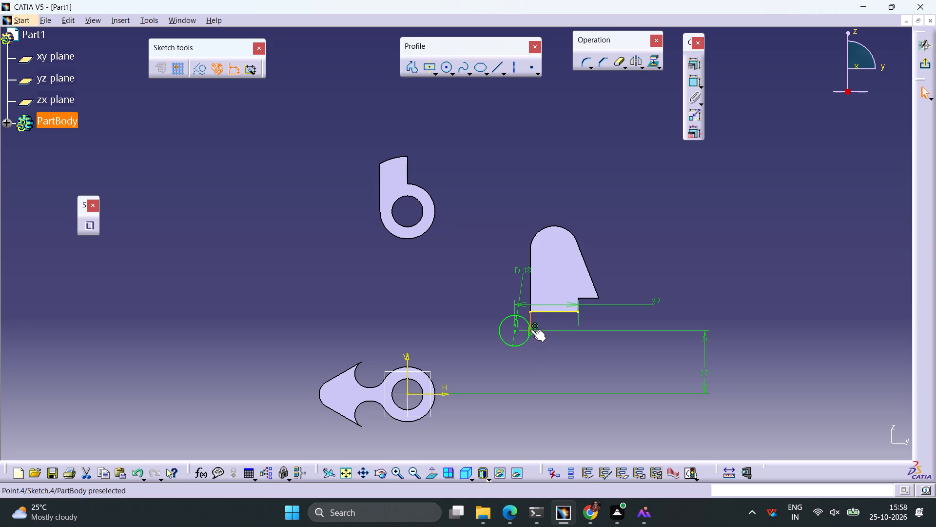
pyautogui.click(540, 347)
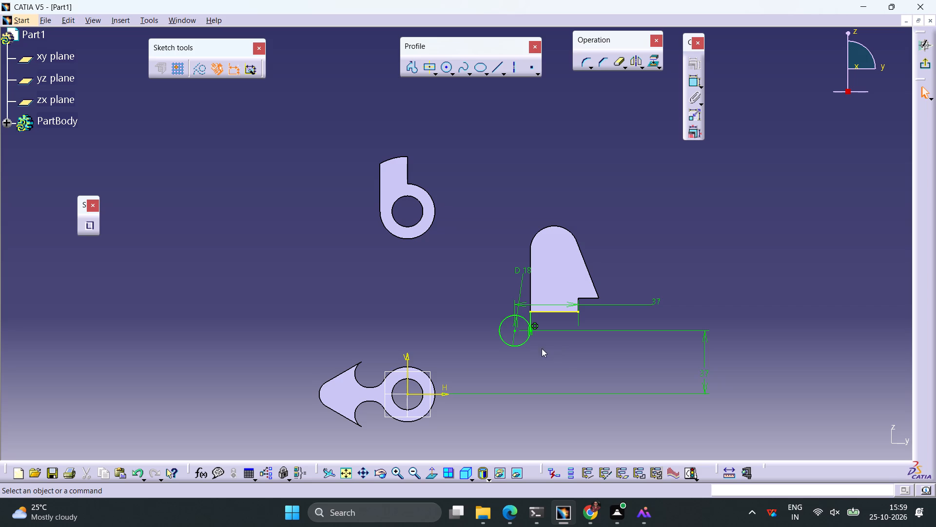
# Sketch a line slanting down toward the circle, starting at about H 22 mm, V 58 mm.
pyautogui.click(493, 73)
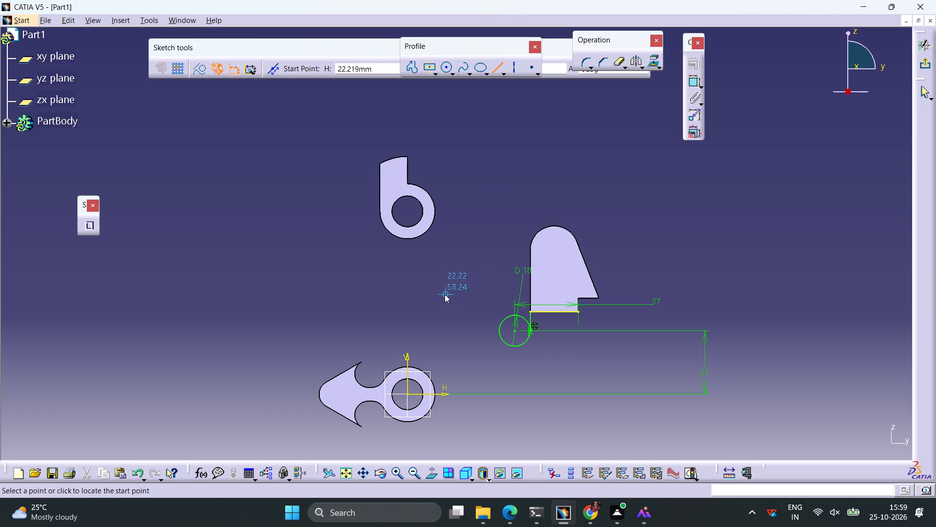
pyautogui.click(445, 293)
pyautogui.click(483, 341)
pyautogui.click(478, 258)
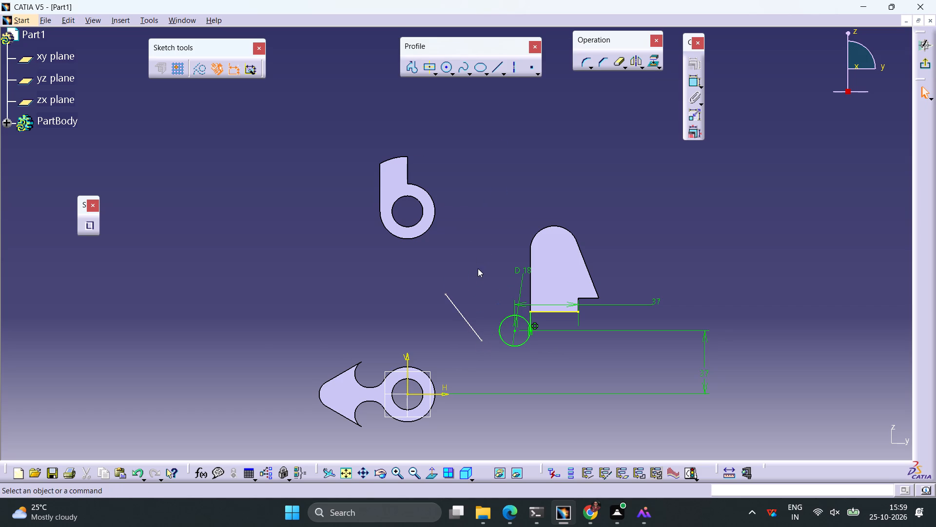
# Constrain the slanted line's upper endpoint at a vertical distance of 75 mm from the H axis.
pyautogui.click(444, 292)
pyautogui.click(692, 79)
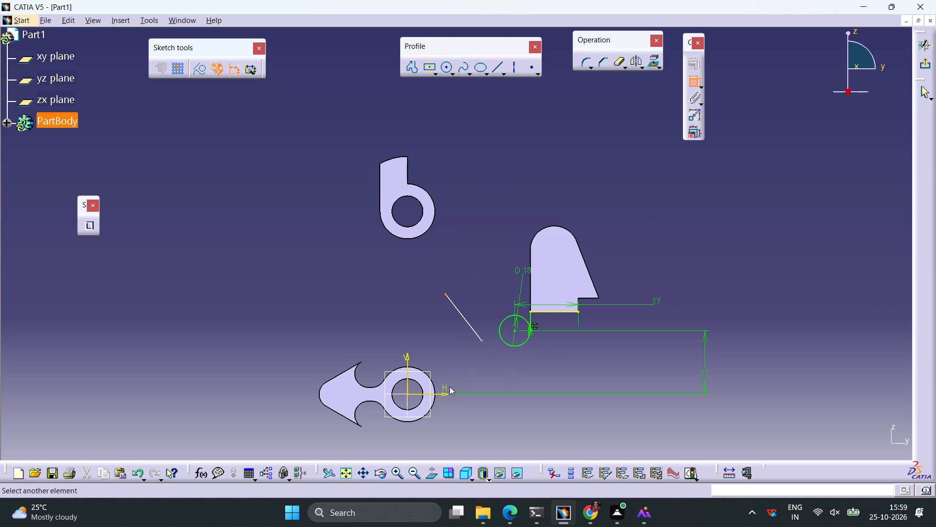
pyautogui.click(441, 394)
pyautogui.click(440, 354)
pyautogui.doubleClick(440, 352)
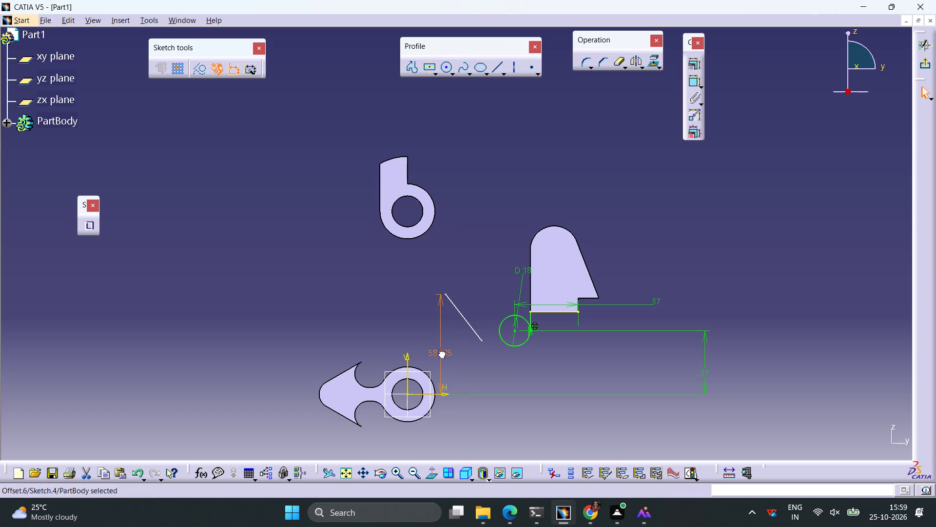
pyautogui.write('75')
pyautogui.press('Return')
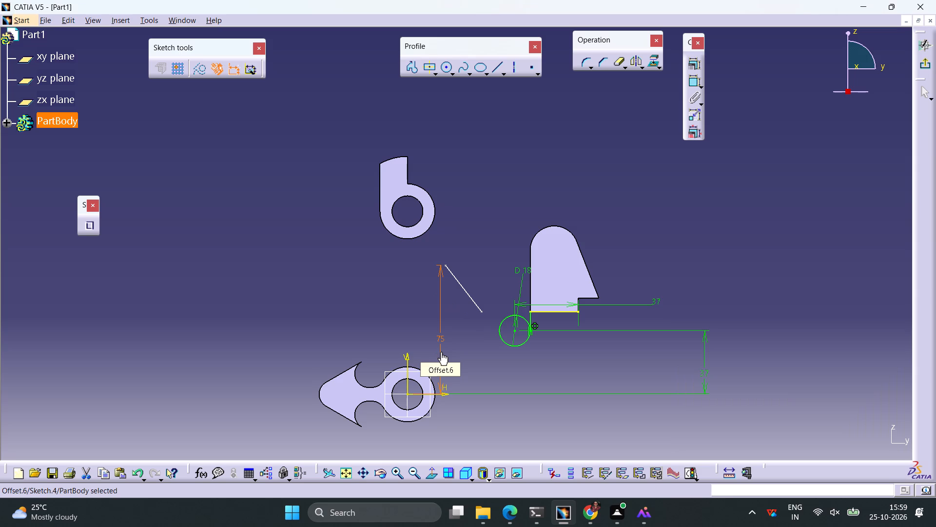
pyautogui.click(463, 221)
# Constrain the slanted line's upper endpoint at a horizontal distance of 88 mm from the projected edge's endpoint farthest from the circle.
pyautogui.click(445, 264)
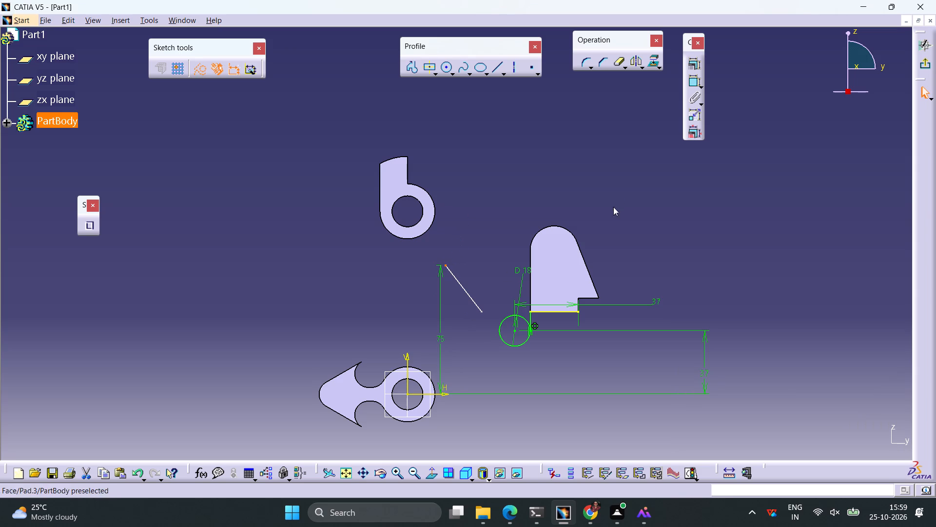
pyautogui.click(696, 83)
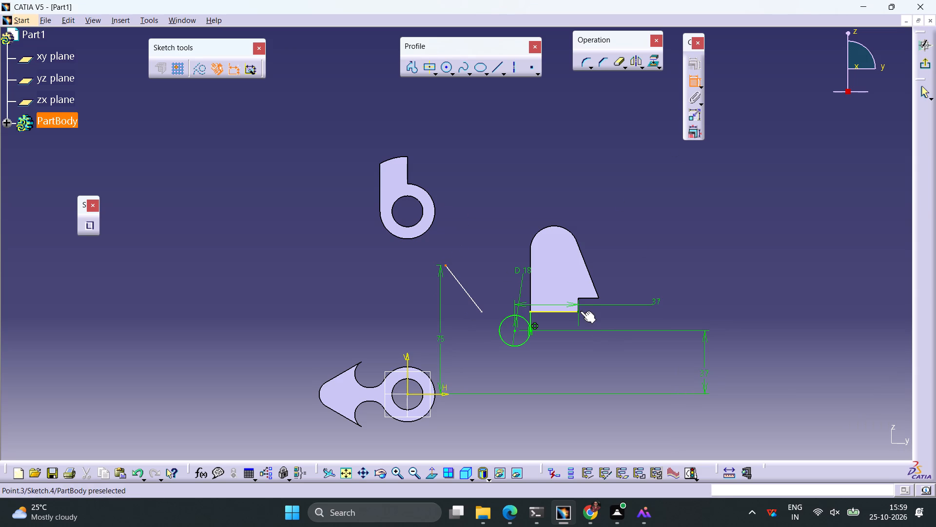
pyautogui.click(580, 311)
pyautogui.rightClick(526, 189)
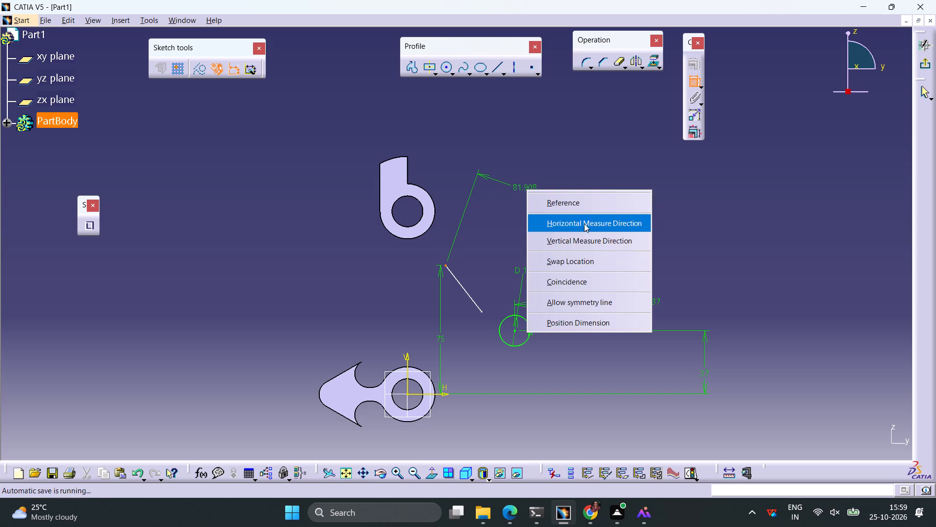
pyautogui.click(584, 223)
pyautogui.click(523, 167)
pyautogui.doubleClick(523, 165)
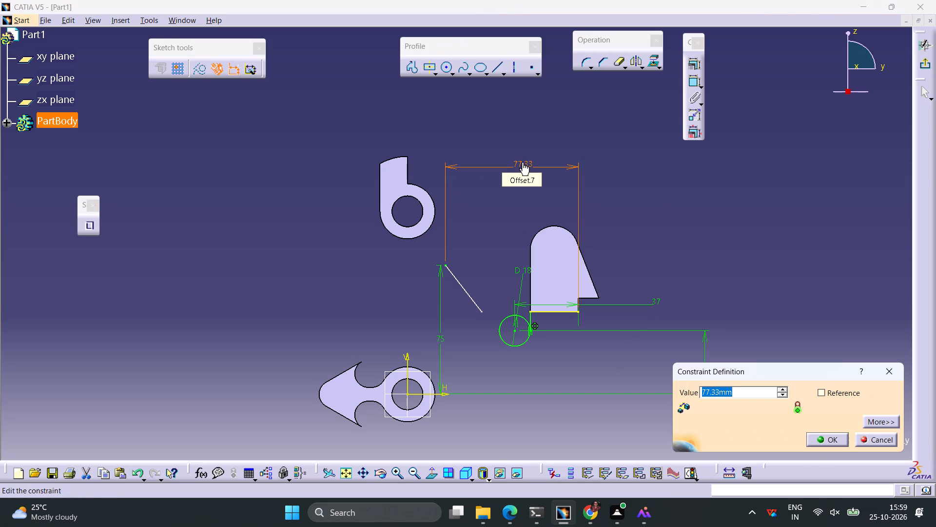
pyautogui.write('88')
pyautogui.press('Return')
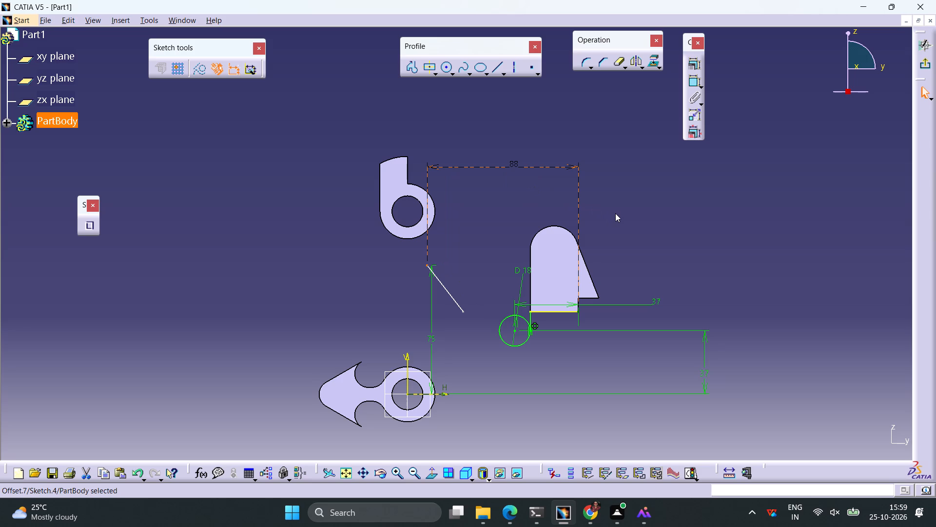
pyautogui.click(641, 197)
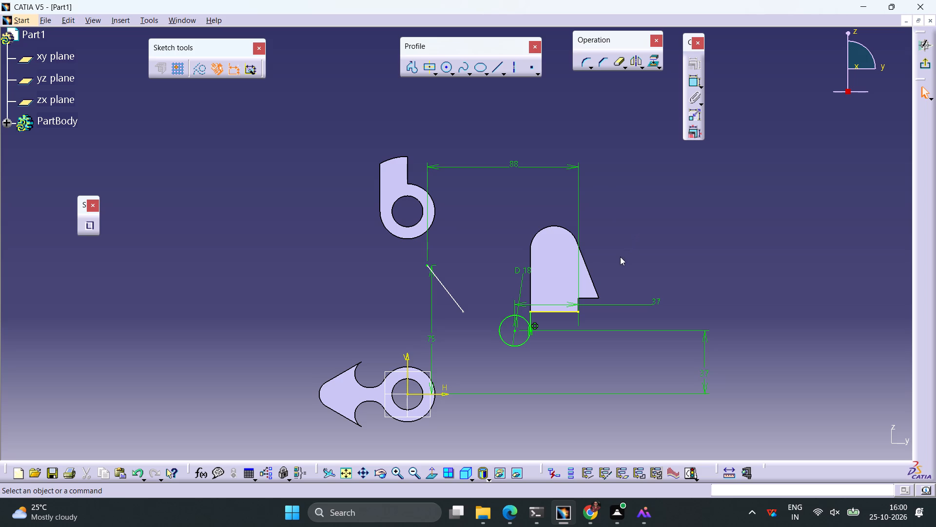
# Exit the current sketch and open Sketch.3 of Pad.3 for editing.
pyautogui.click(916, 65)
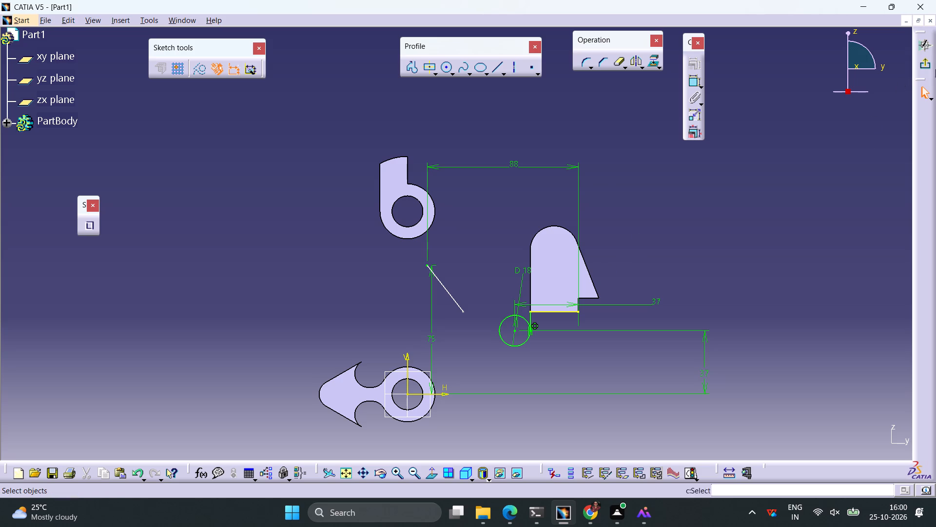
pyautogui.click(925, 61)
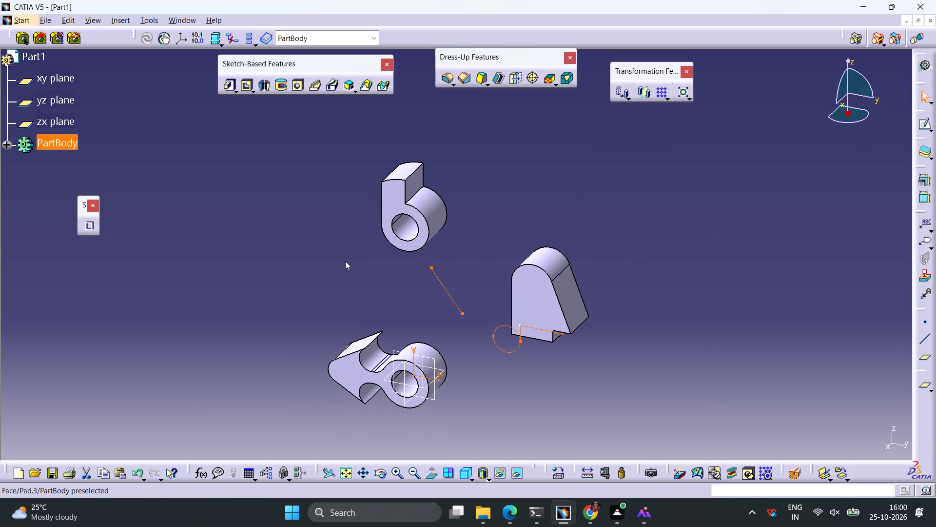
pyautogui.click(6, 144)
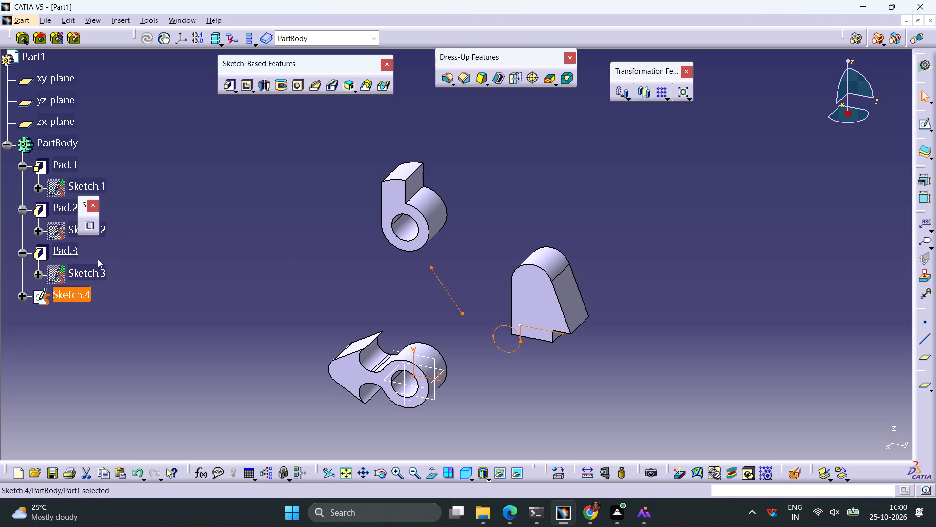
pyautogui.doubleClick(101, 270)
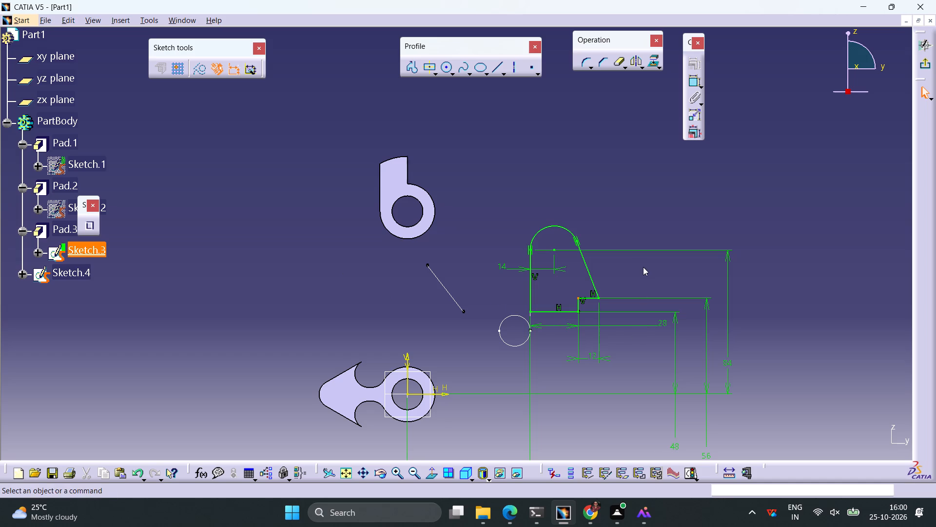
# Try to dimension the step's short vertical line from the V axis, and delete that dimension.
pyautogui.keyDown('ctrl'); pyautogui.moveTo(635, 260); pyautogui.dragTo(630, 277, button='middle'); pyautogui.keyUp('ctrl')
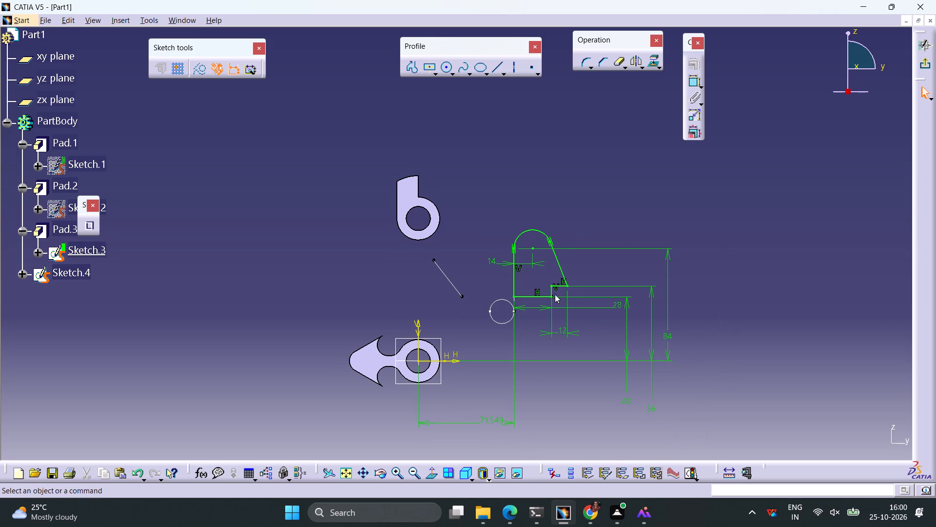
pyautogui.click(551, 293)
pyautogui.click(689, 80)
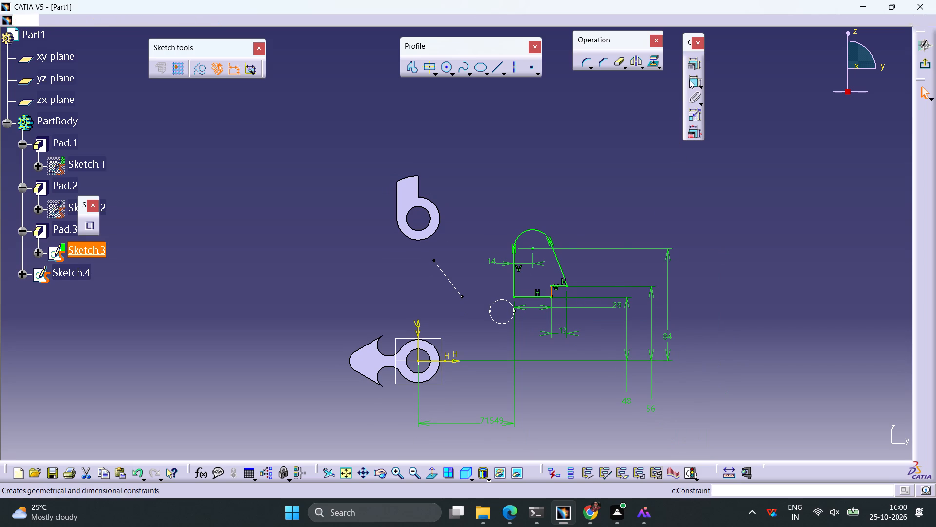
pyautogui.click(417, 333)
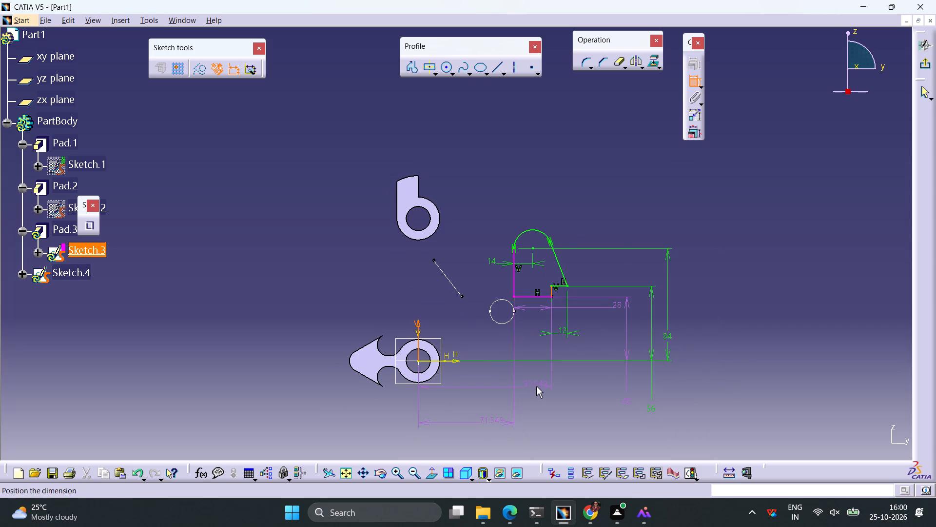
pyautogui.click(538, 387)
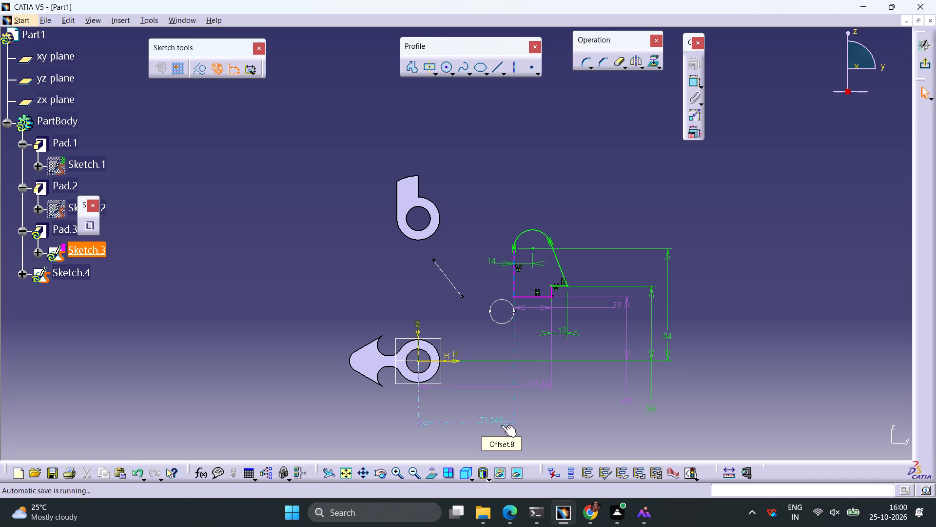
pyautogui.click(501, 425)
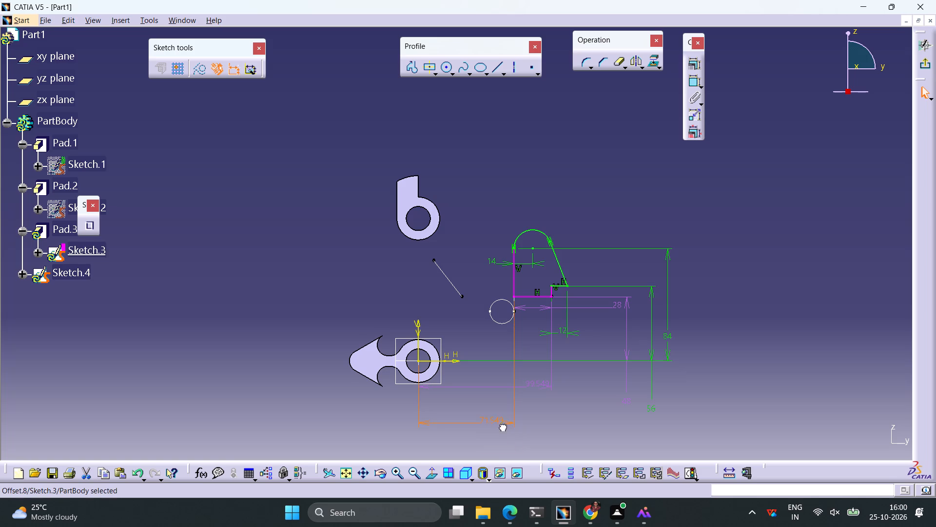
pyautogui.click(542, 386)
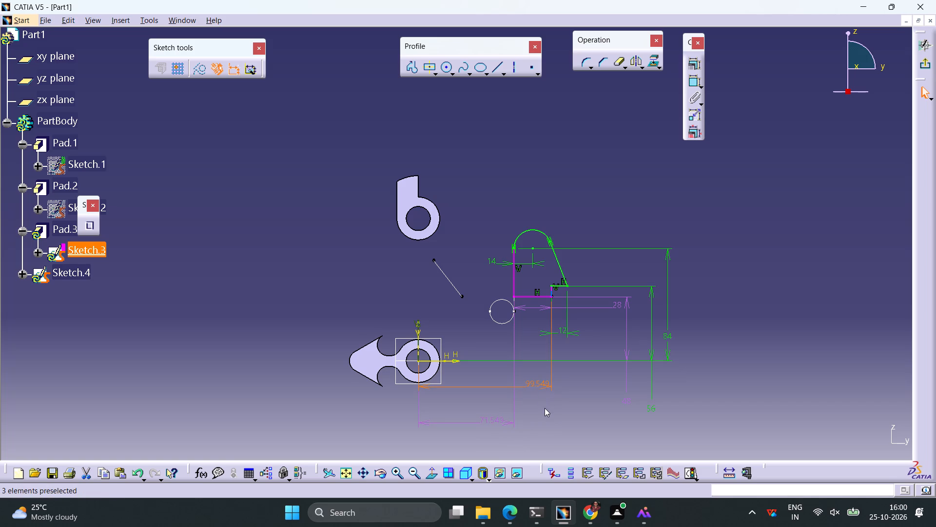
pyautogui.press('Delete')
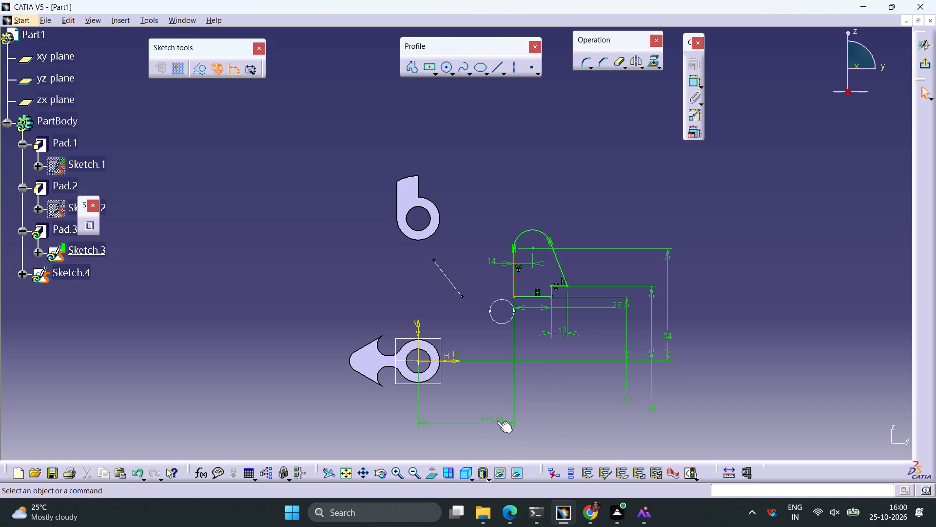
# Delete the horizontal offset dimension between the V axis and the profile's long vertical side.
pyautogui.click(497, 421)
pyautogui.press('Delete')
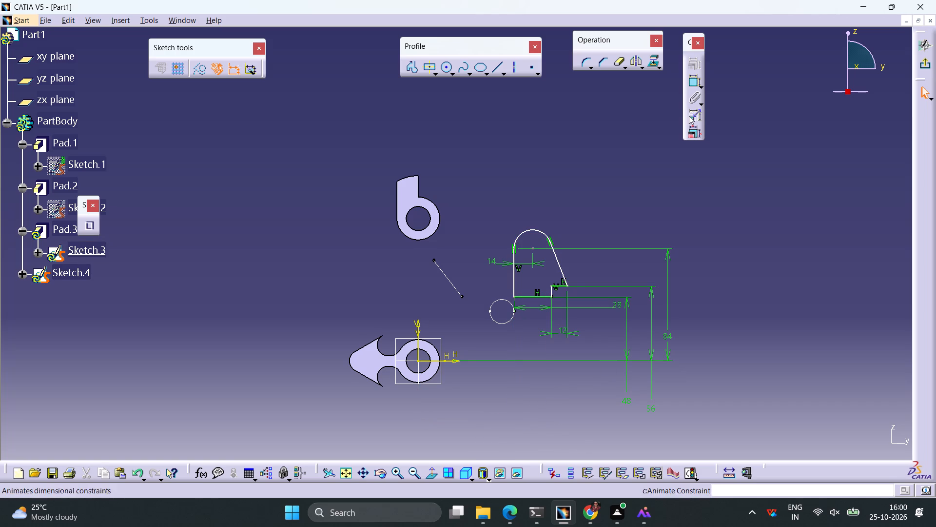
# Constrain the step's short vertical line at a distance of 116.5 mm from the V axis.
pyautogui.click(694, 85)
pyautogui.click(551, 290)
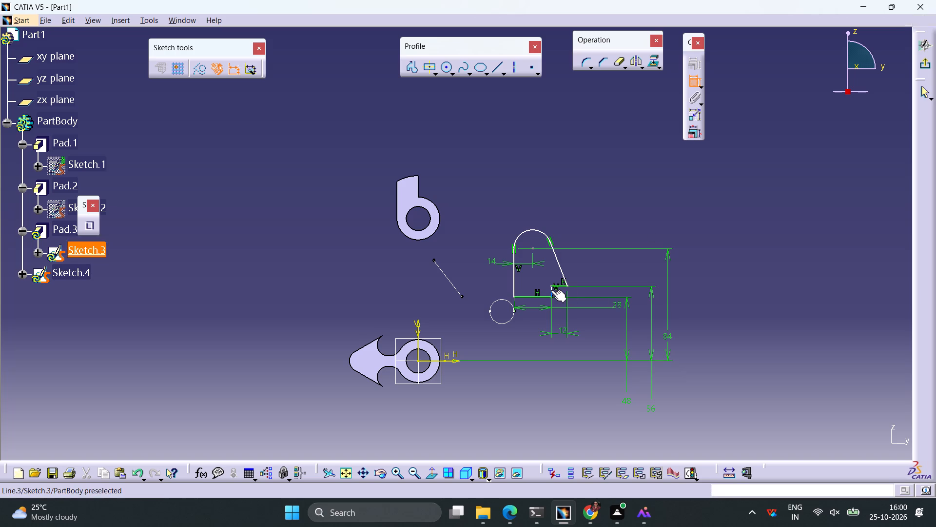
pyautogui.click(419, 335)
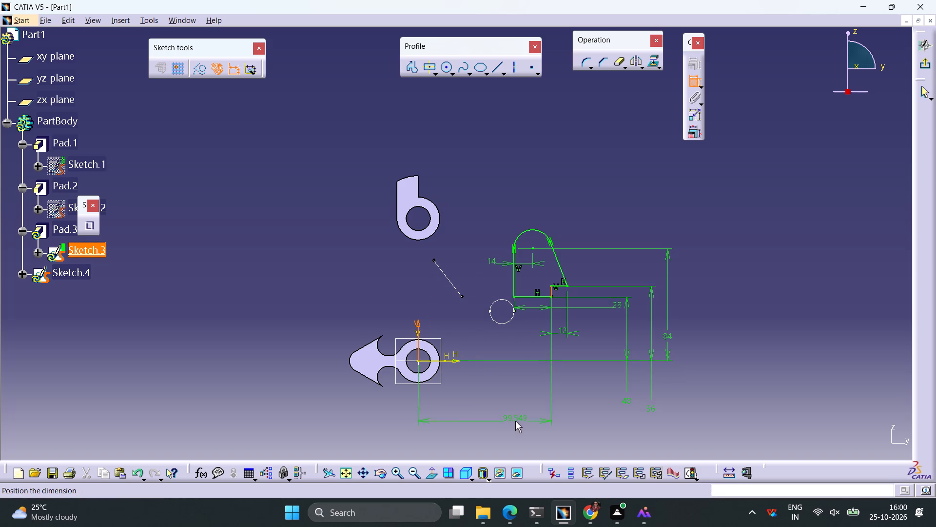
pyautogui.click(523, 410)
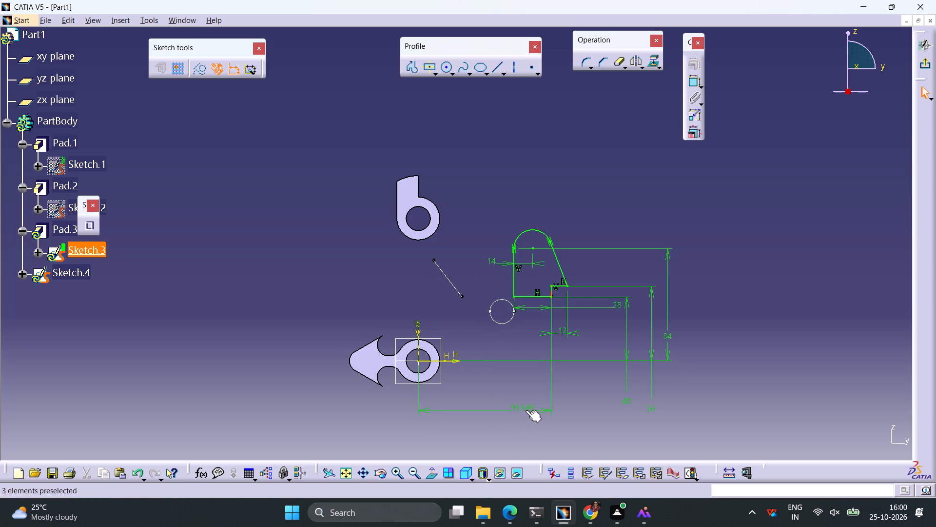
pyautogui.doubleClick(526, 410)
pyautogui.write('11')
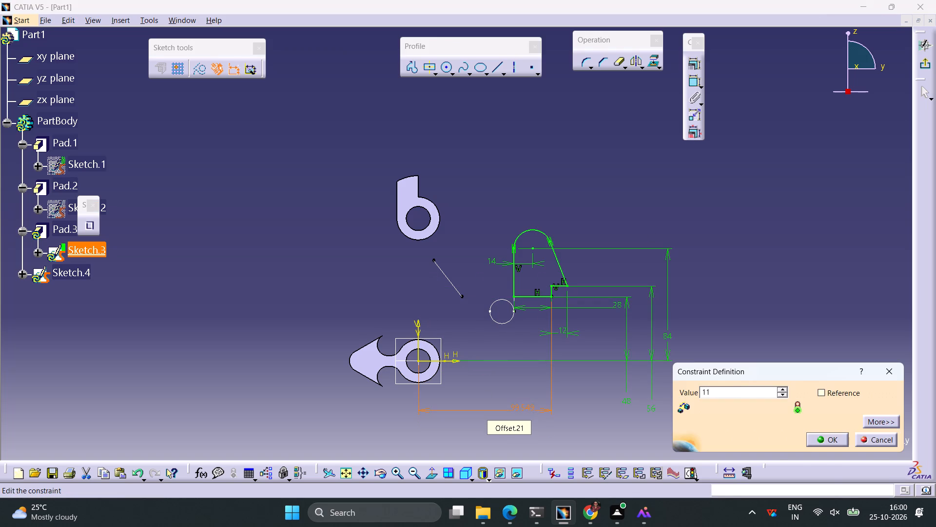
pyautogui.write('6.5')
pyautogui.press('Return')
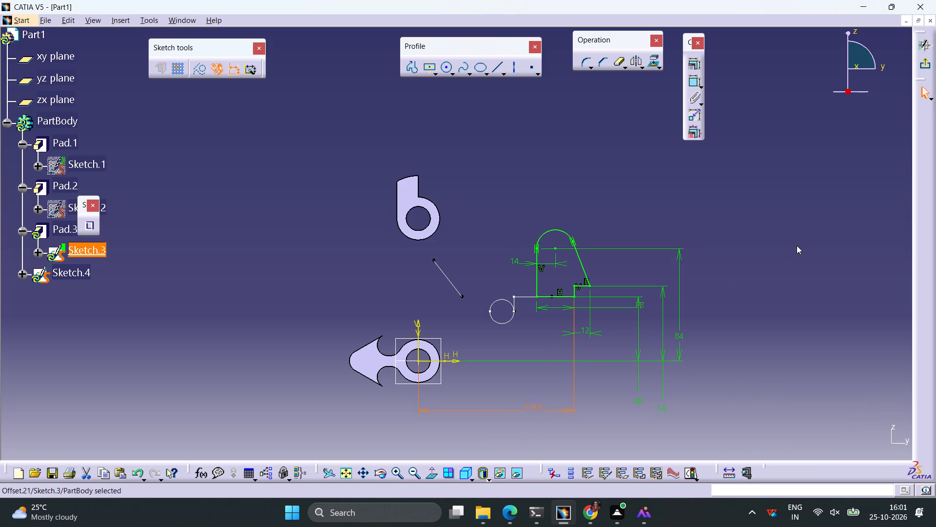
# Return to Sketch.4 and draw a line from the slanted line's upper endpoint up to about H 15 mm, V 126 mm.
pyautogui.click(920, 66)
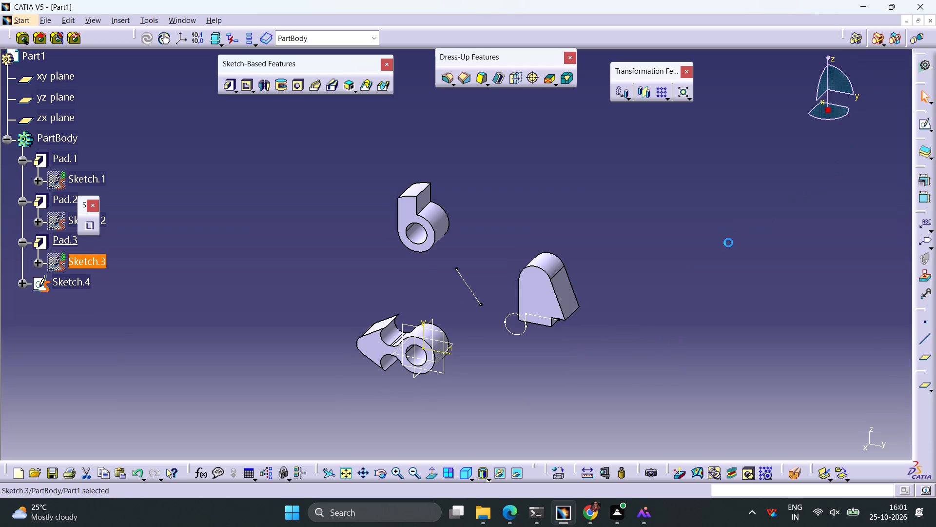
pyautogui.doubleClick(520, 334)
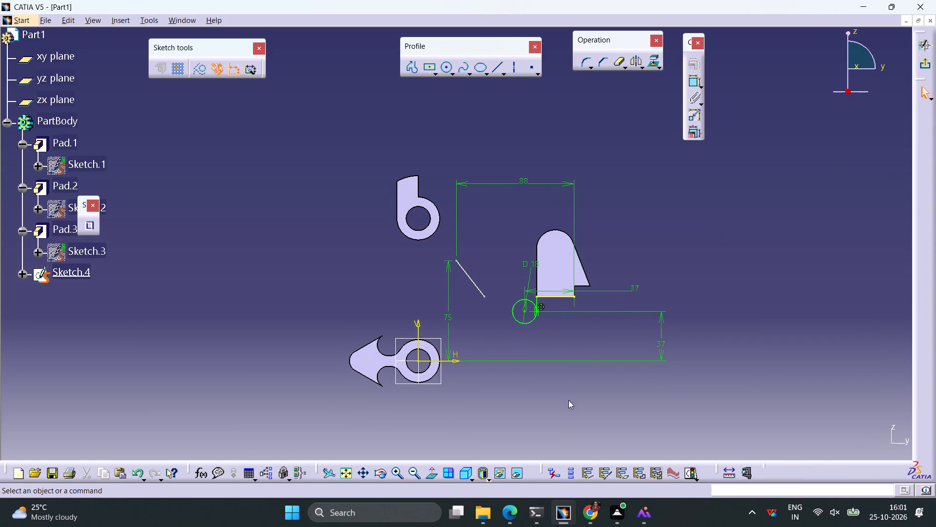
pyautogui.click(498, 68)
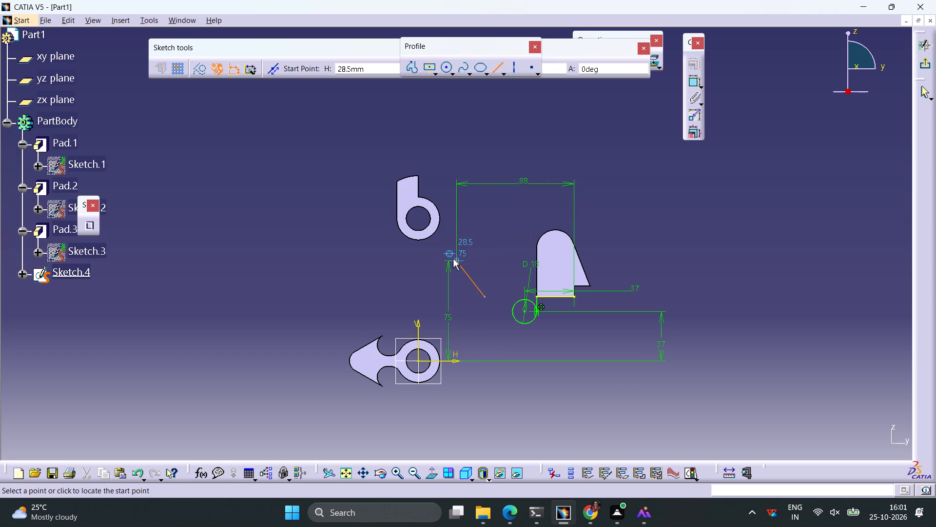
pyautogui.click(457, 260)
pyautogui.click(438, 192)
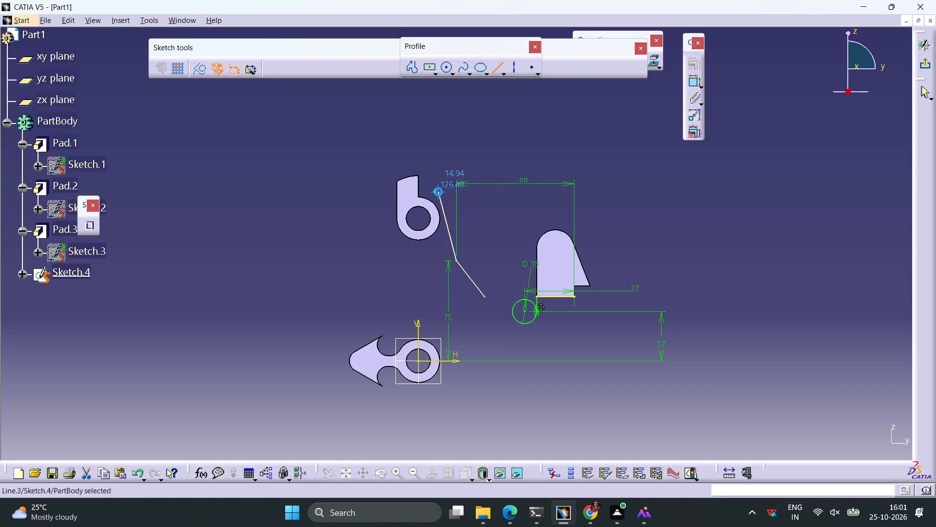
# Project the outer circular edge of the upper ring-shaped pad (Pad.1) onto the sketch plane.
pyautogui.keyDown('ctrl'); pyautogui.click(438, 220); pyautogui.keyUp('ctrl')
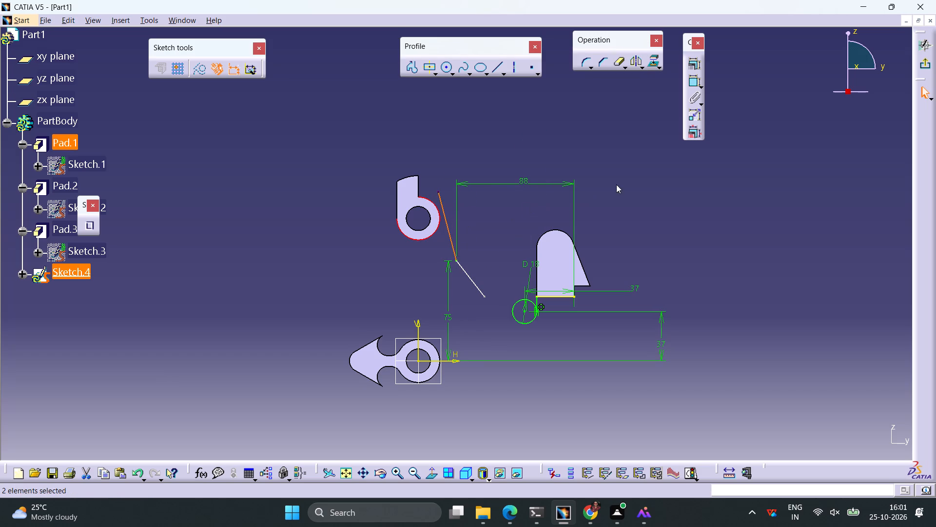
pyautogui.click(652, 65)
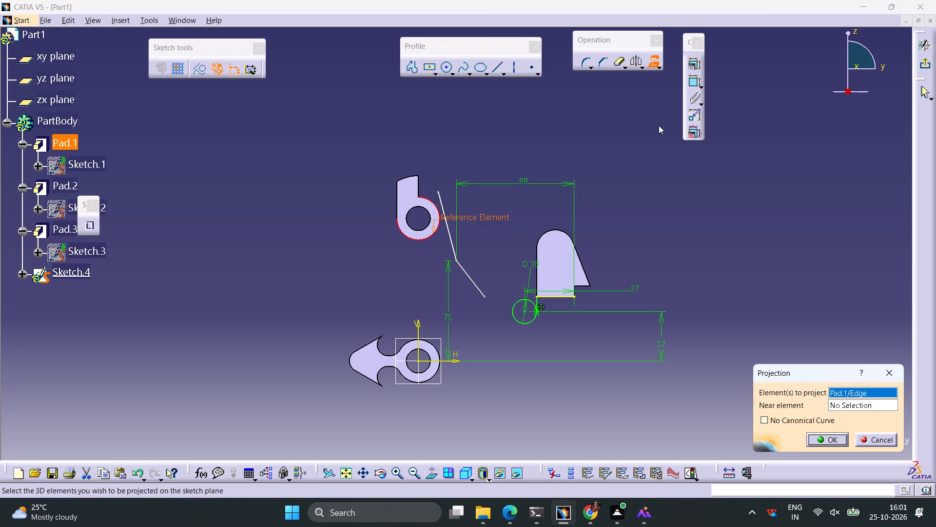
pyautogui.click(820, 441)
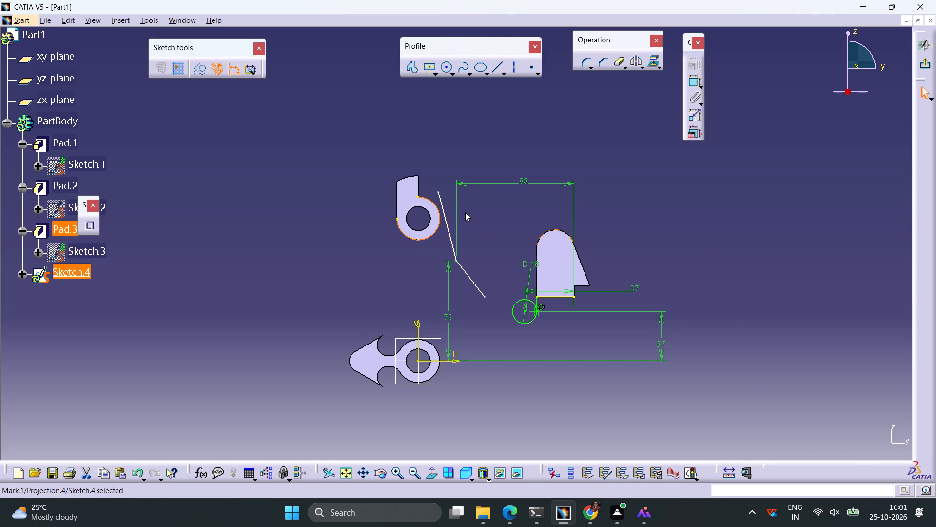
# Make the new upper line tangent to the projected circular edge.
pyautogui.keyDown('ctrl'); pyautogui.click(445, 210); pyautogui.keyUp('ctrl')
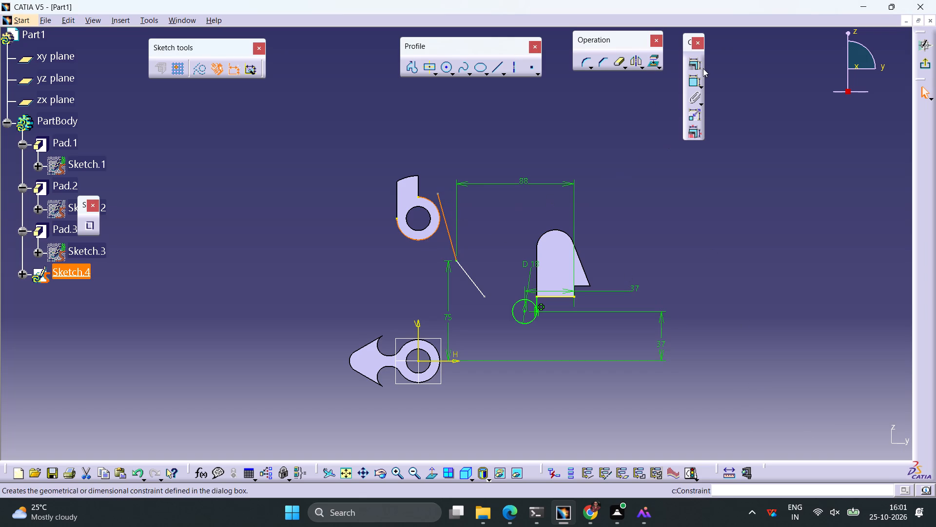
pyautogui.click(696, 65)
pyautogui.click(857, 295)
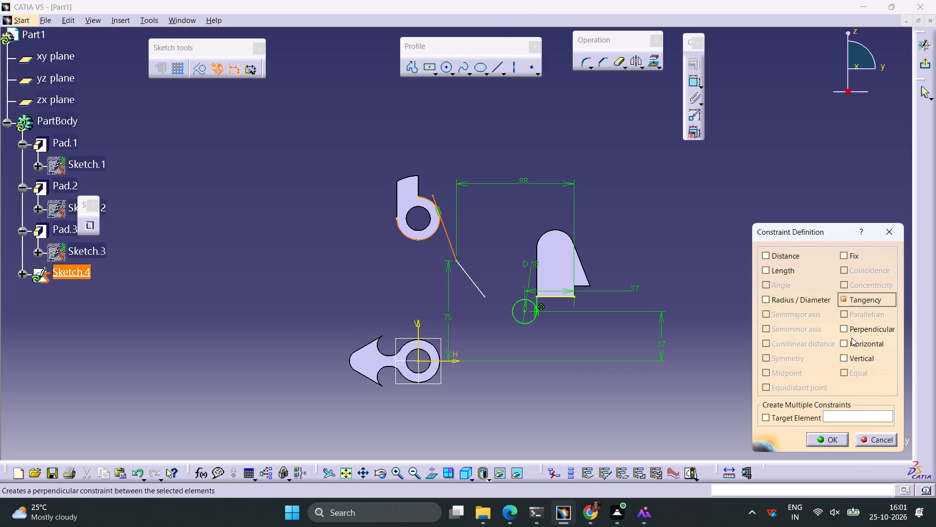
pyautogui.click(832, 444)
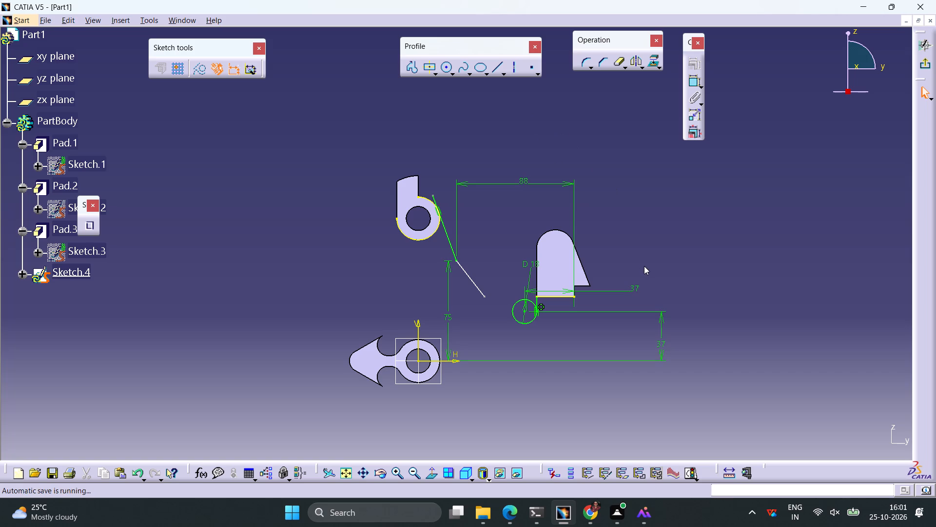
# Make the lower endpoint of the long slanted line coincident with the 18 mm circle.
pyautogui.click(485, 298)
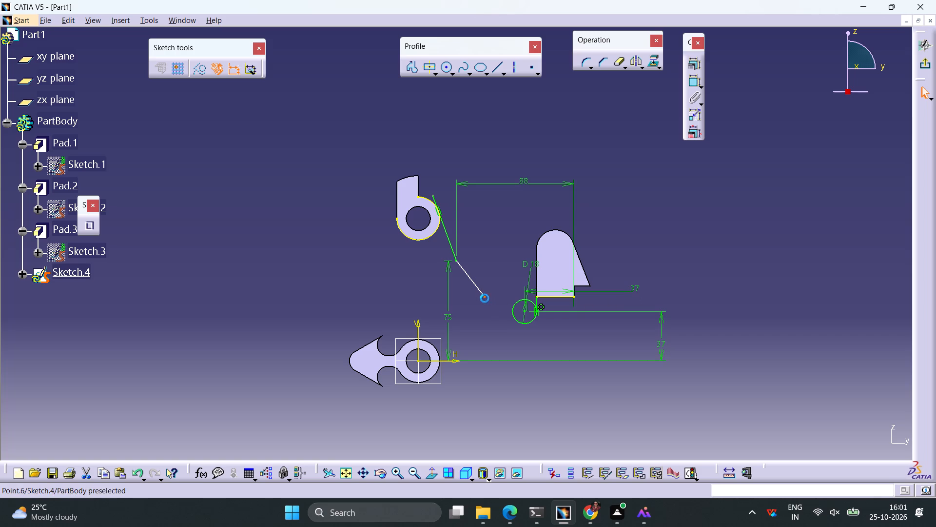
pyautogui.keyDown('ctrl'); pyautogui.click(517, 323); pyautogui.keyUp('ctrl')
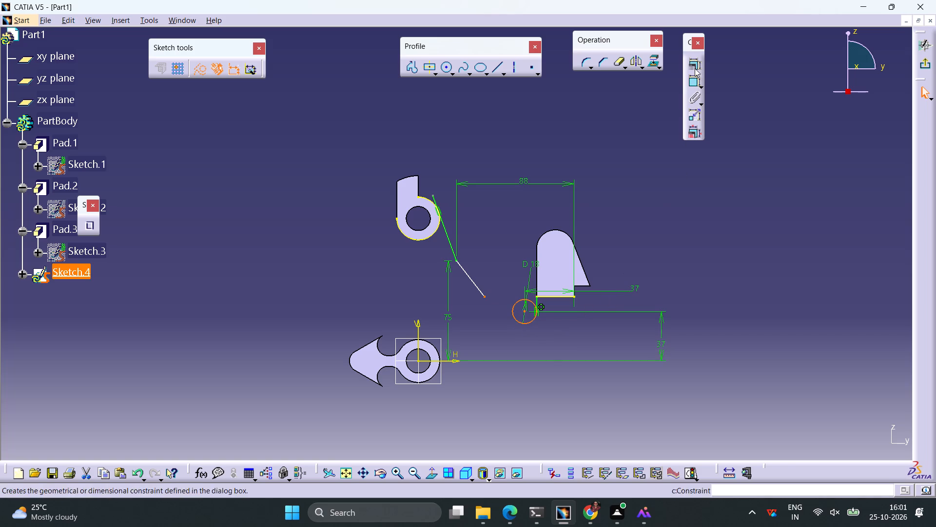
pyautogui.click(695, 66)
pyautogui.click(856, 271)
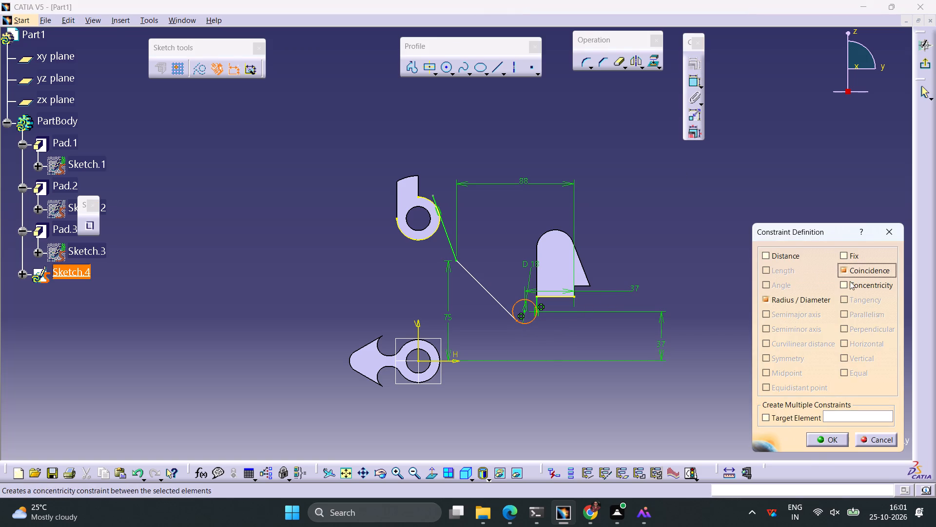
pyautogui.click(825, 440)
pyautogui.click(753, 300)
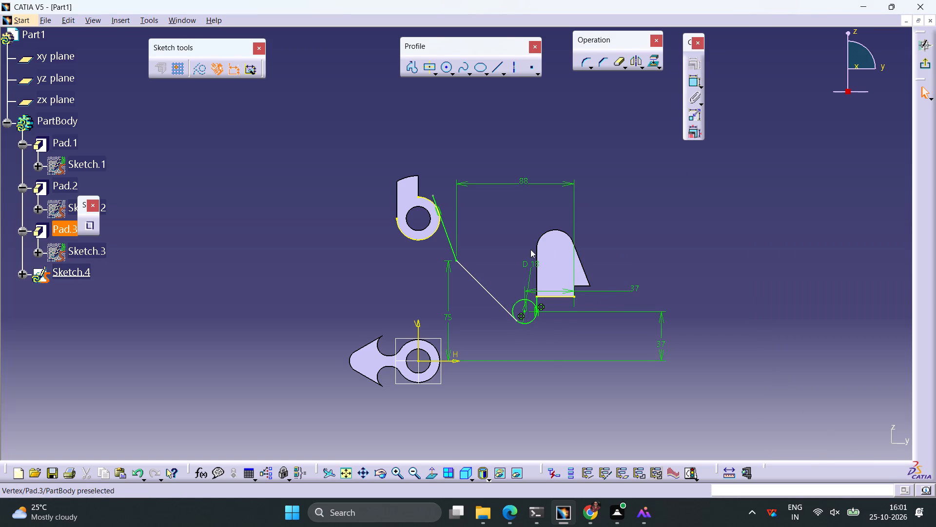
# Dimension the vertical distance from the slanted line's lower endpoint on the circle to the H axis.
pyautogui.click(518, 321)
pyautogui.click(693, 86)
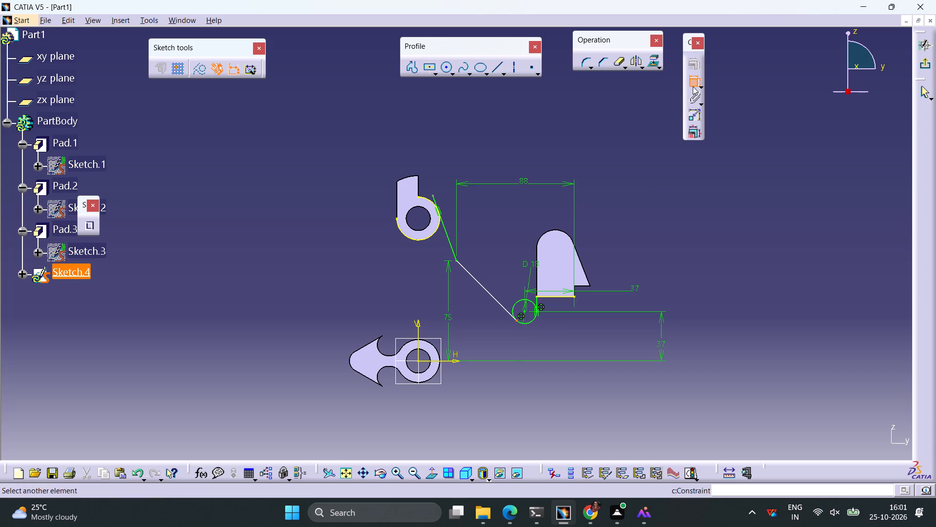
pyautogui.click(454, 361)
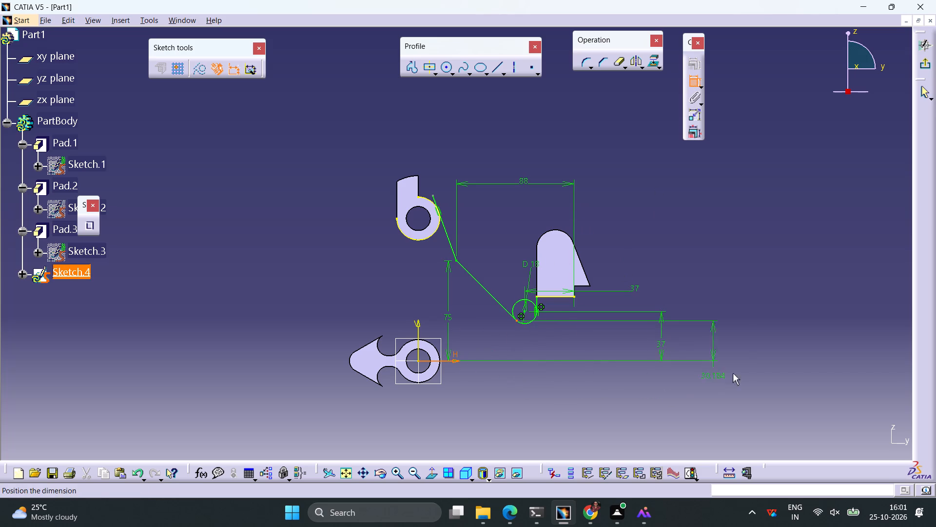
pyautogui.click(742, 365)
pyautogui.click(718, 257)
# Round the junction between the upper tangent line and the long slanted line with an 8 mm radius corner.
pyautogui.click(578, 64)
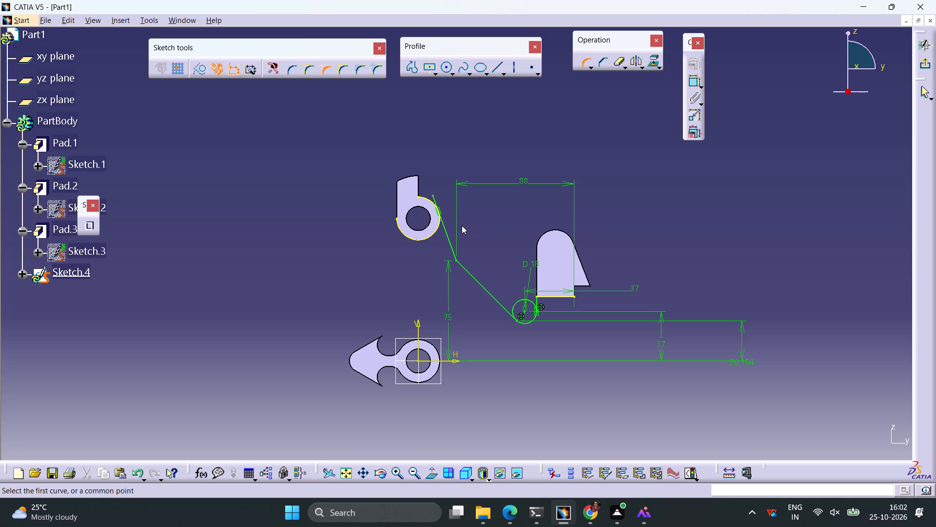
pyautogui.click(454, 257)
pyautogui.click(464, 267)
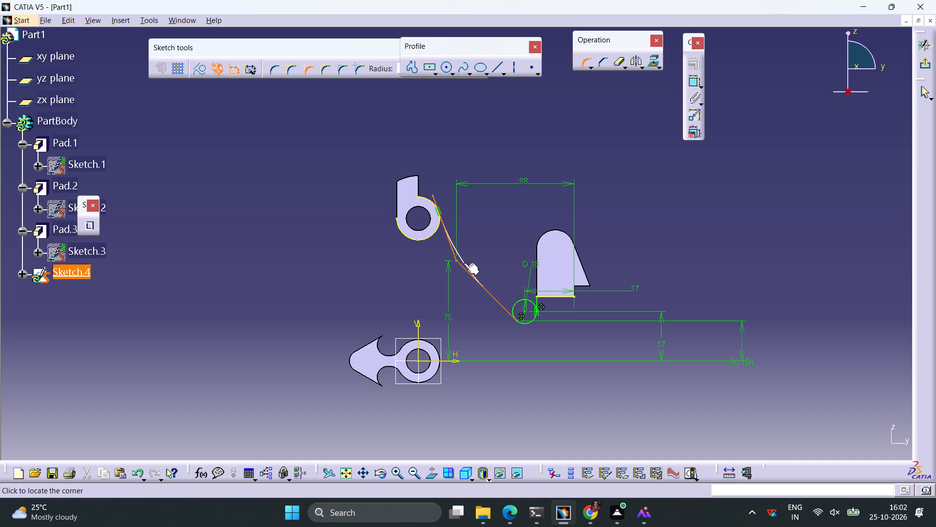
pyautogui.click(464, 263)
pyautogui.click(473, 254)
pyautogui.click(473, 254)
pyautogui.doubleClick(473, 254)
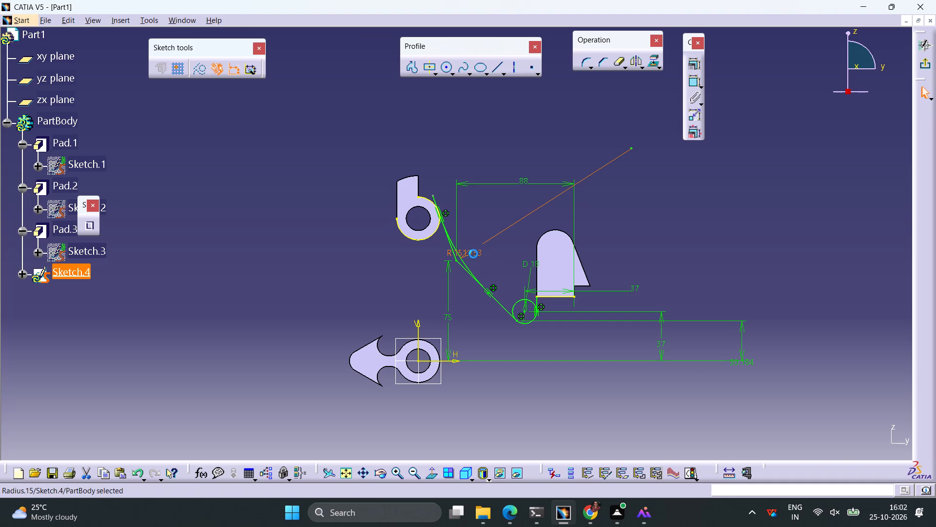
pyautogui.press('8')
pyautogui.press('Return')
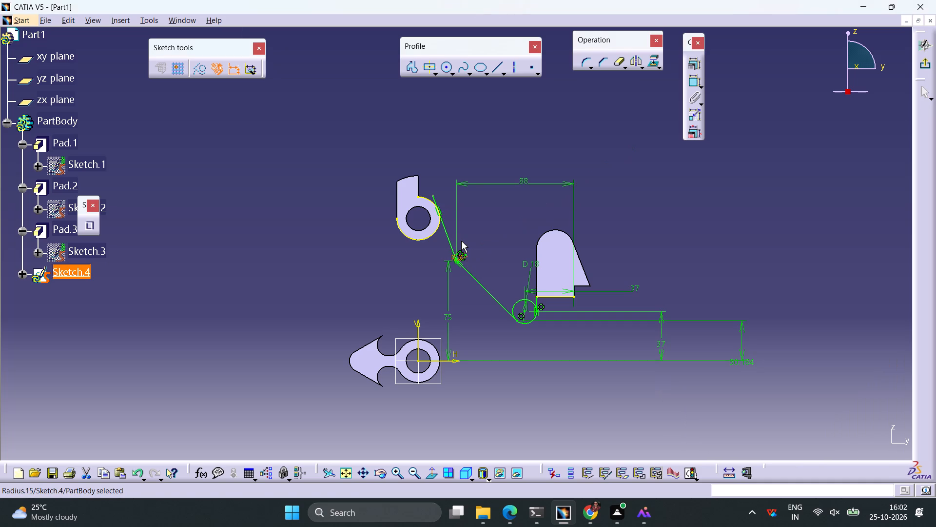
# Quick Trim the projected ring edge above the tangent point and the upper line's overhang beyond it.
pyautogui.click(615, 65)
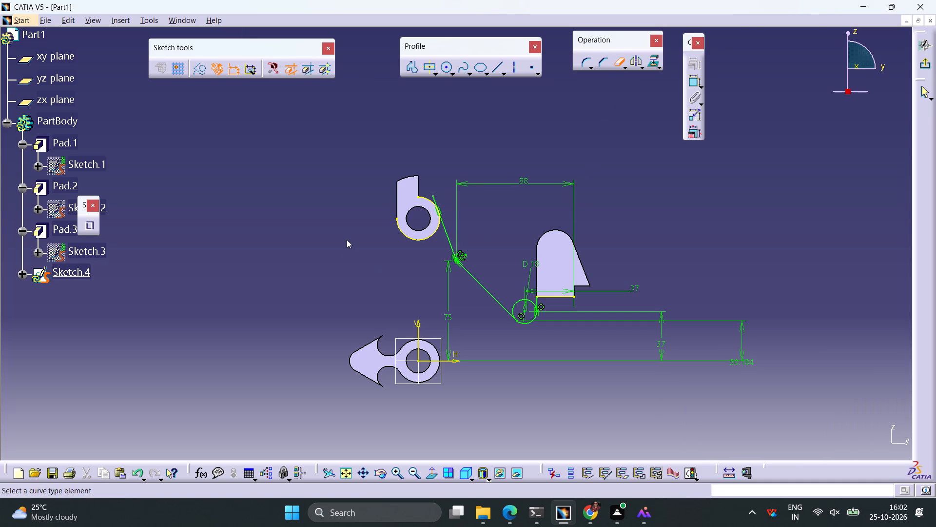
pyautogui.keyDown('ctrl'); pyautogui.moveTo(443, 229); pyautogui.dragTo(453, 156, button='middle'); pyautogui.keyUp('ctrl')
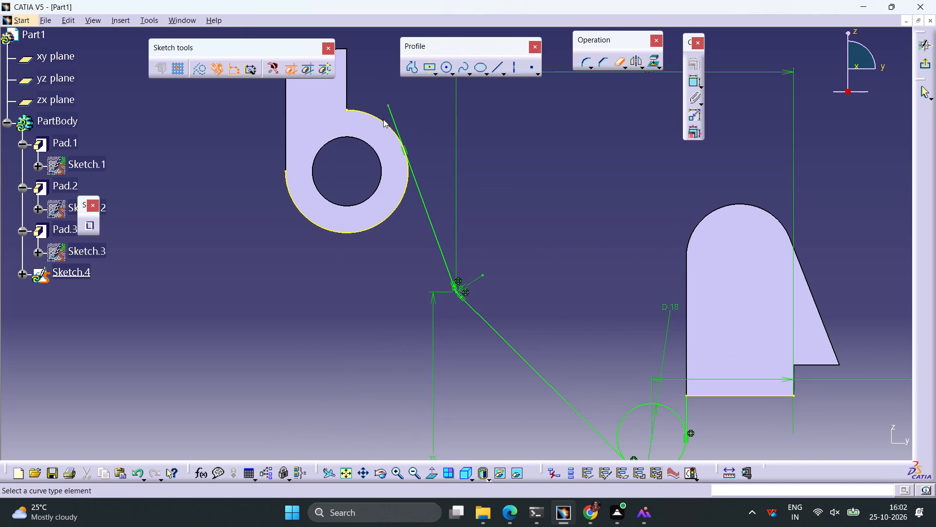
pyautogui.click(380, 119)
pyautogui.click(617, 62)
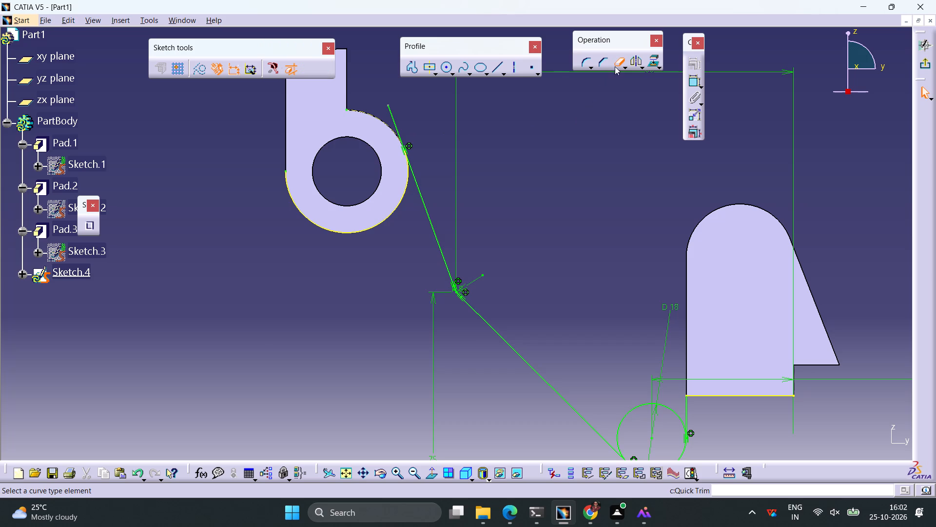
pyautogui.click(394, 121)
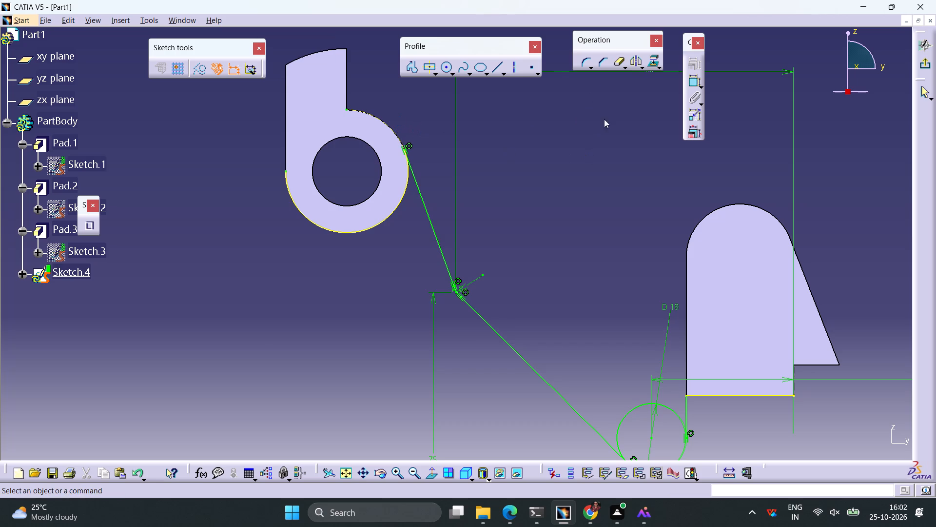
# Quick Trim the leftover ends of both lines outside the 8 mm corner arc.
pyautogui.click(613, 63)
pyautogui.keyDown('ctrl'); pyautogui.moveTo(468, 324); pyautogui.dragTo(484, 265, button='middle'); pyautogui.keyUp('ctrl')
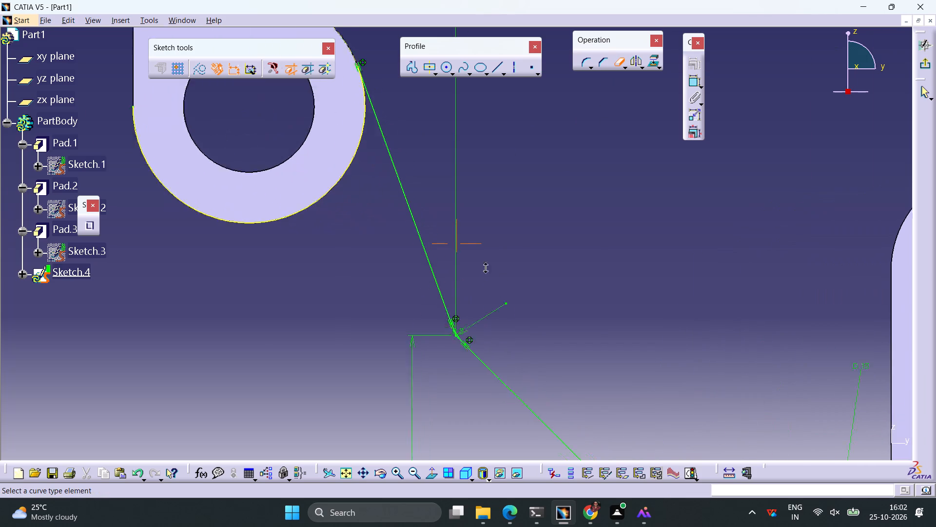
pyautogui.keyDown('ctrl'); pyautogui.moveTo(484, 265); pyautogui.dragTo(492, 240, button='middle'); pyautogui.keyUp('ctrl')
pyautogui.moveTo(486, 360); pyautogui.dragTo(476, 196, button='middle')
pyautogui.keyDown('ctrl'); pyautogui.moveTo(450, 308); pyautogui.dragTo(450, 155, button='middle'); pyautogui.keyUp('ctrl')
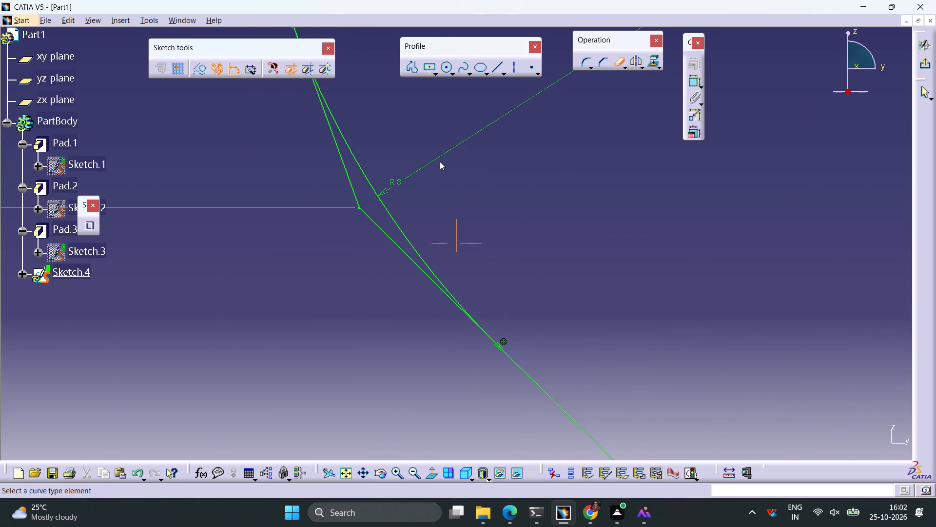
pyautogui.click(354, 187)
pyautogui.click(616, 62)
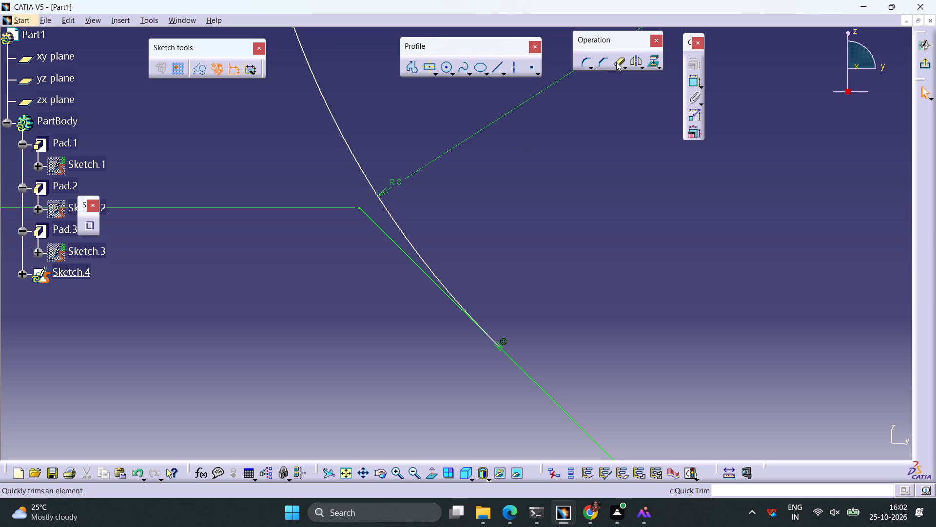
pyautogui.click(403, 250)
pyautogui.keyDown('ctrl'); pyautogui.moveTo(546, 230); pyautogui.dragTo(533, 257, button='middle'); pyautogui.keyUp('ctrl')
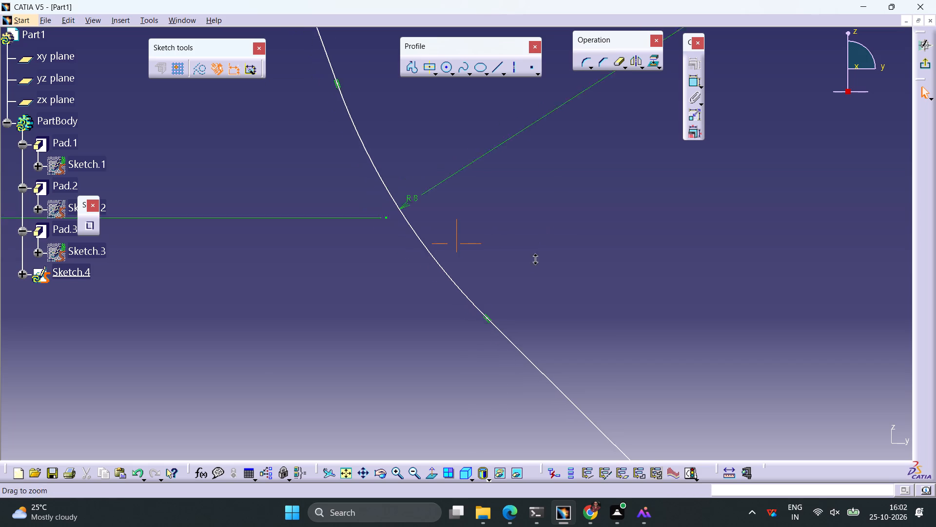
pyautogui.keyDown('ctrl'); pyautogui.moveTo(533, 257); pyautogui.dragTo(481, 398, button='middle'); pyautogui.keyUp('ctrl')
pyautogui.keyDown('ctrl'); pyautogui.moveTo(625, 270); pyautogui.dragTo(597, 332, button='middle'); pyautogui.keyUp('ctrl')
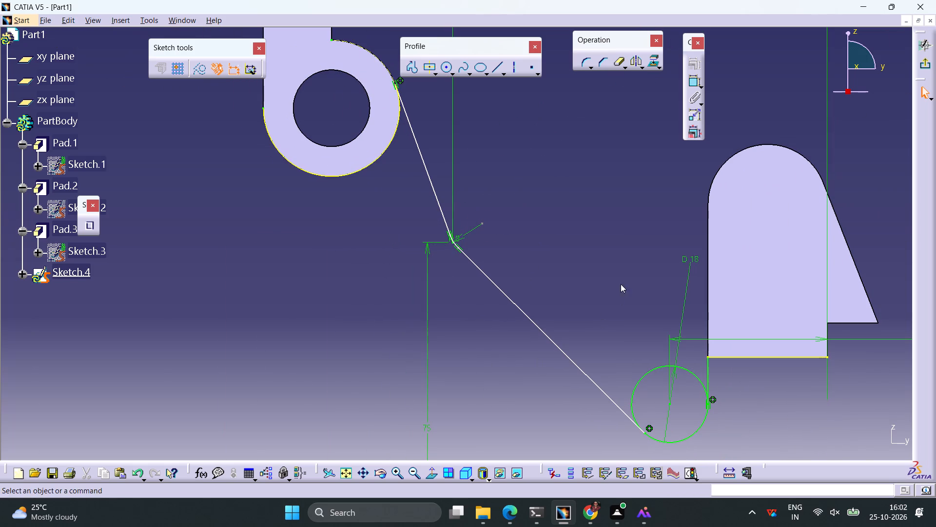
# Dimension the length of the long slanted line between the corner arc and the circle.
pyautogui.click(694, 82)
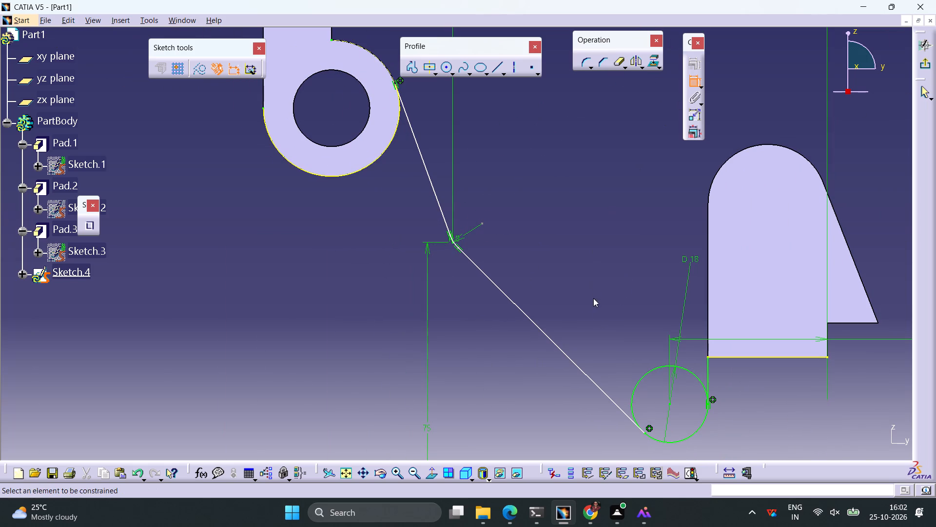
pyautogui.click(558, 346)
pyautogui.click(569, 299)
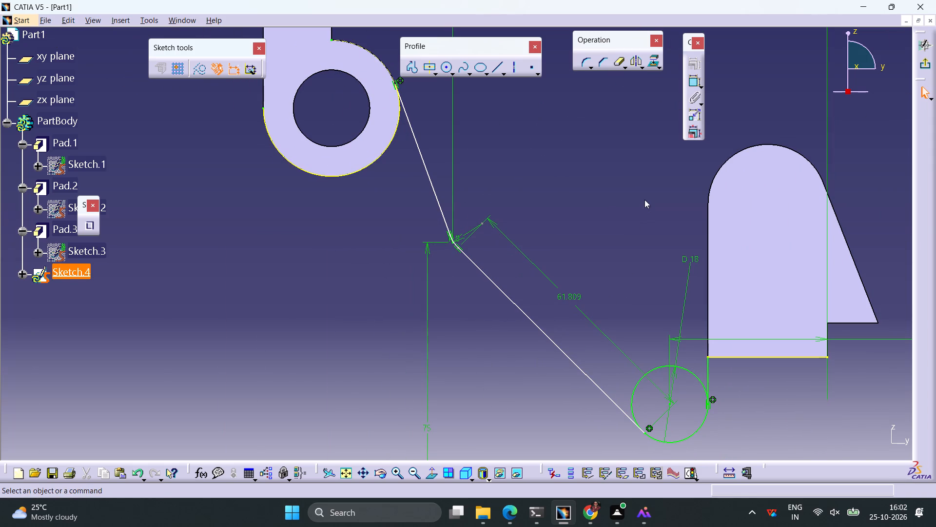
# Start another dimensional constraint on the Sketch.4 profile.
pyautogui.click(688, 81)
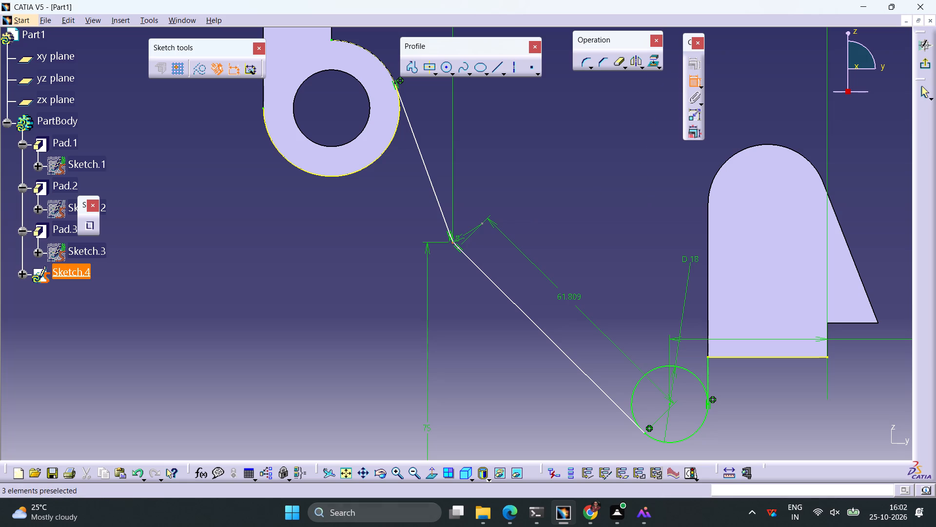
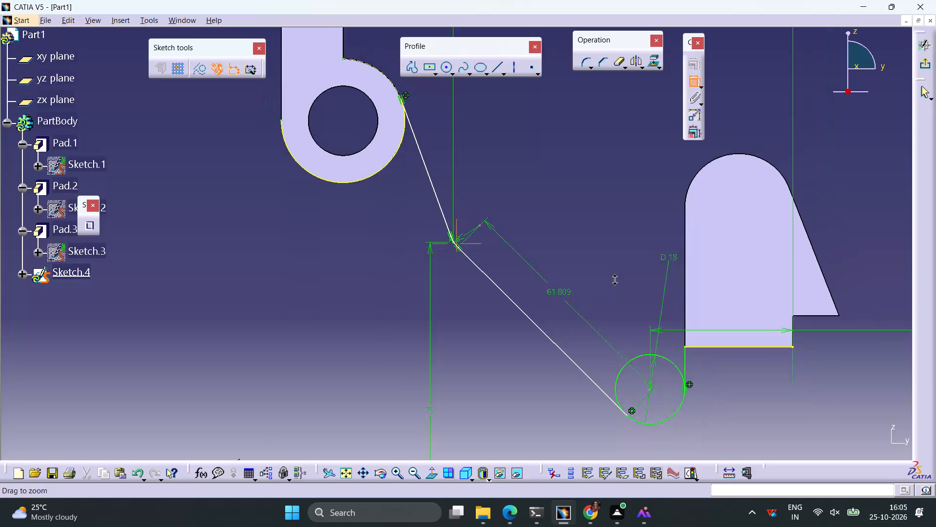
# Dimension the angle between the long slanted line and the near vertical edge of the round-topped pad.
pyautogui.keyDown('ctrl'); pyautogui.moveTo(613, 277); pyautogui.dragTo(613, 284, button='middle'); pyautogui.keyUp('ctrl')
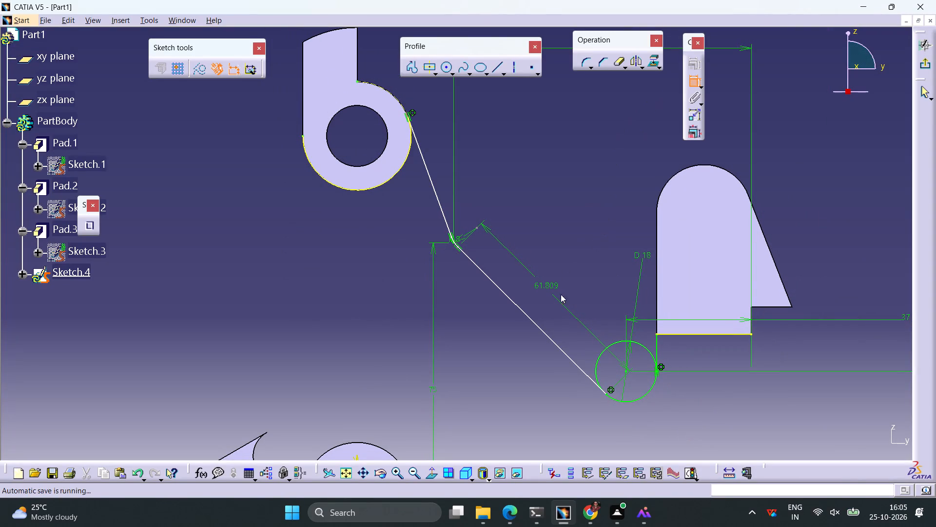
pyautogui.click(552, 340)
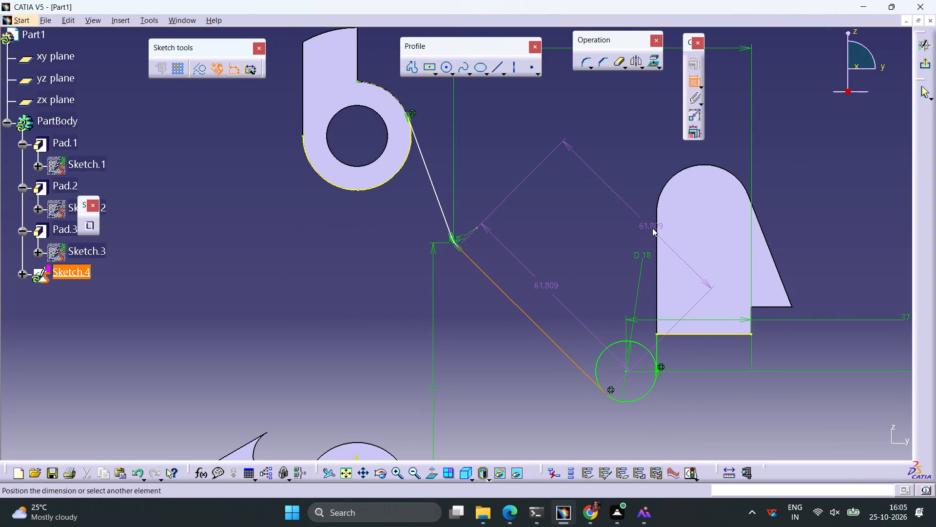
pyautogui.click(655, 225)
pyautogui.click(632, 237)
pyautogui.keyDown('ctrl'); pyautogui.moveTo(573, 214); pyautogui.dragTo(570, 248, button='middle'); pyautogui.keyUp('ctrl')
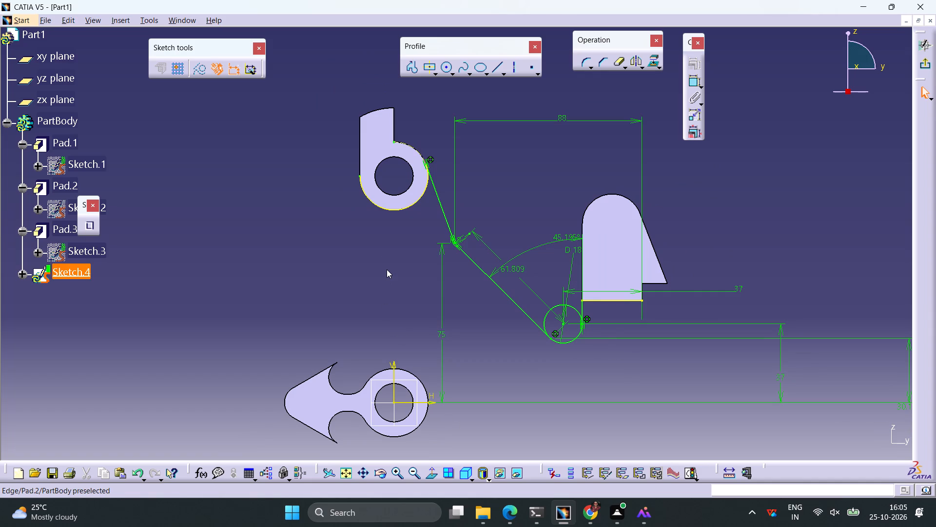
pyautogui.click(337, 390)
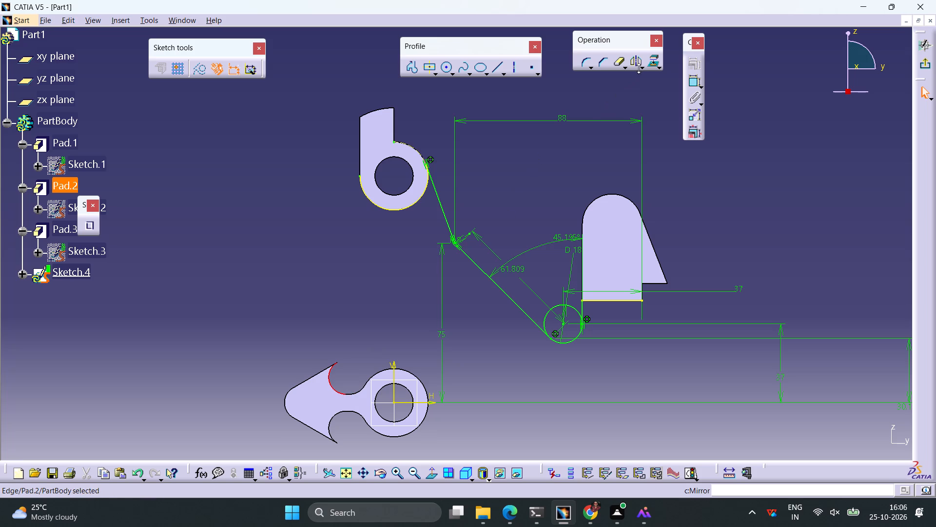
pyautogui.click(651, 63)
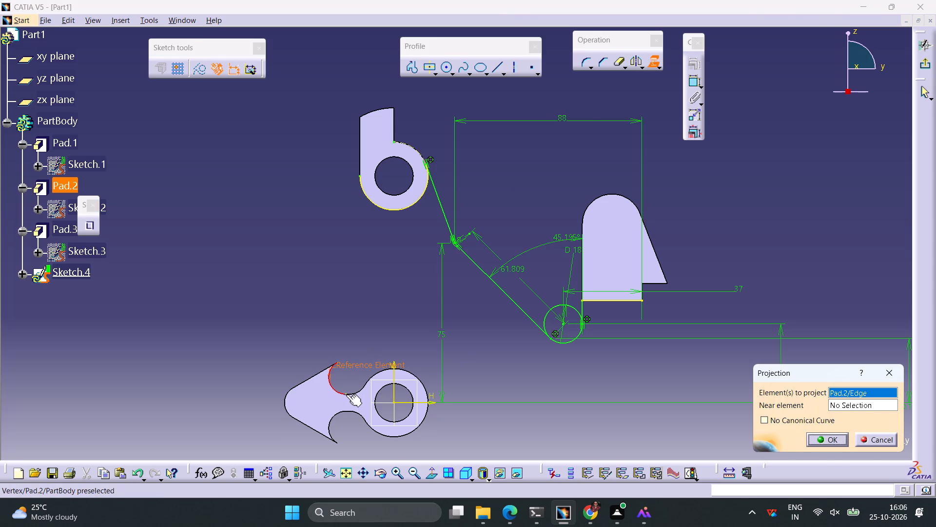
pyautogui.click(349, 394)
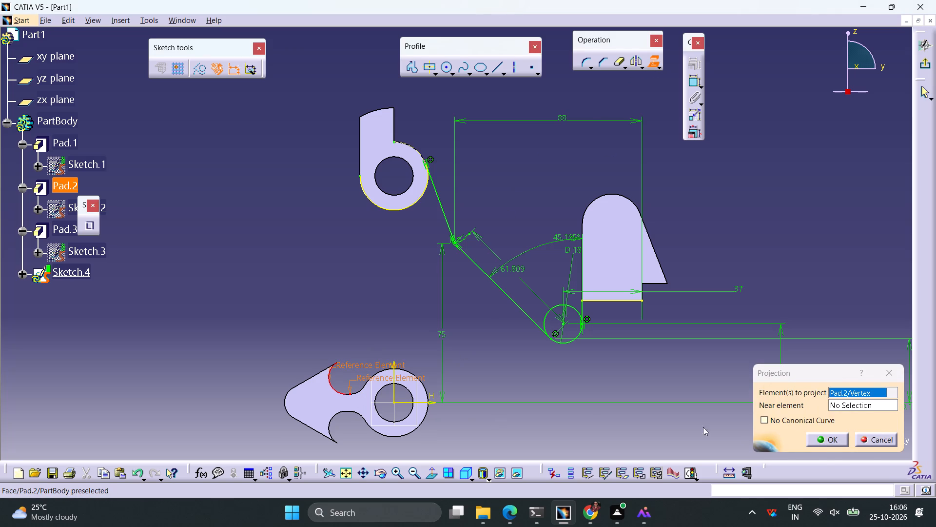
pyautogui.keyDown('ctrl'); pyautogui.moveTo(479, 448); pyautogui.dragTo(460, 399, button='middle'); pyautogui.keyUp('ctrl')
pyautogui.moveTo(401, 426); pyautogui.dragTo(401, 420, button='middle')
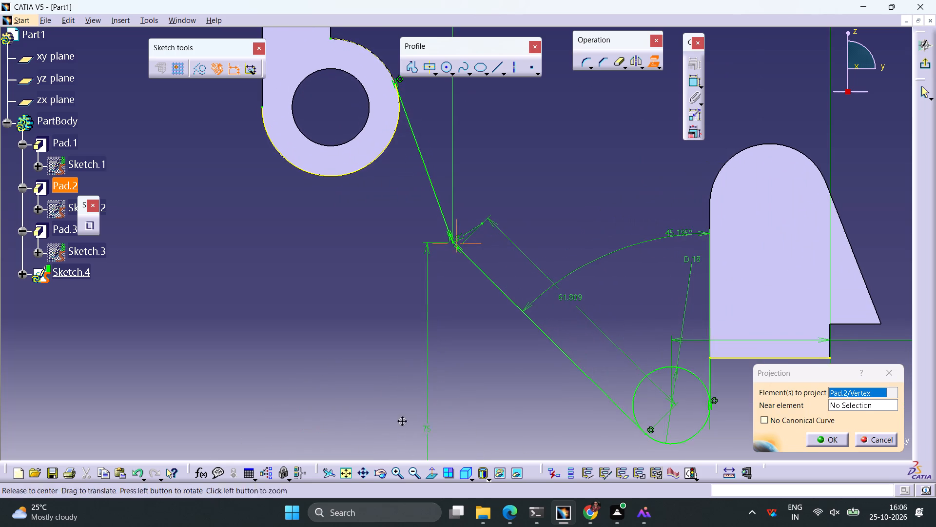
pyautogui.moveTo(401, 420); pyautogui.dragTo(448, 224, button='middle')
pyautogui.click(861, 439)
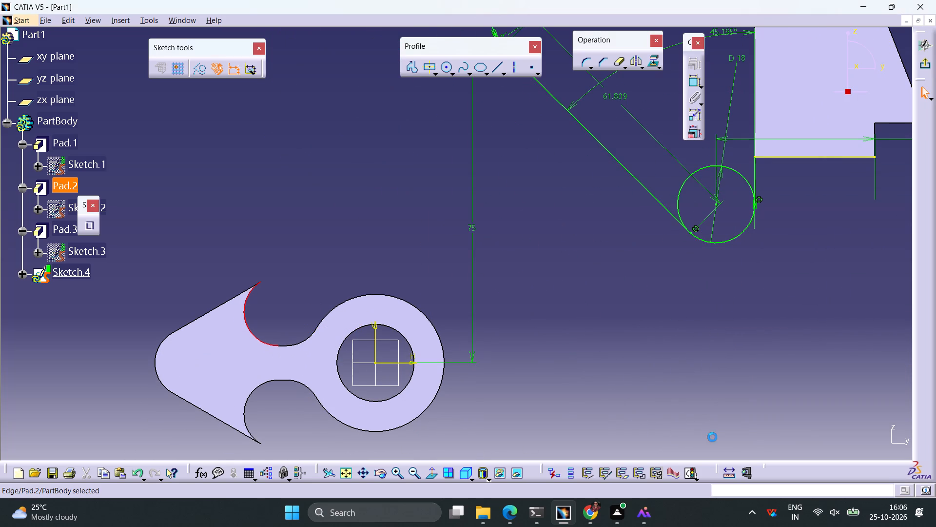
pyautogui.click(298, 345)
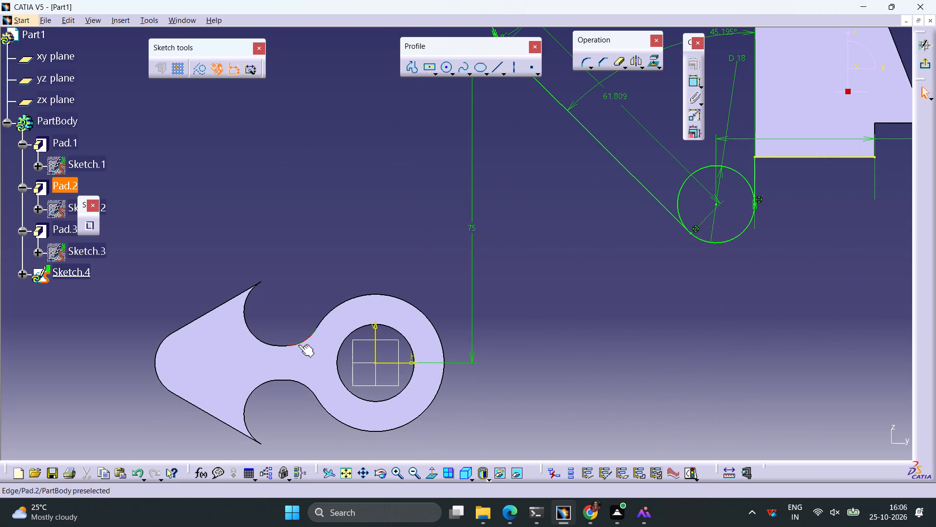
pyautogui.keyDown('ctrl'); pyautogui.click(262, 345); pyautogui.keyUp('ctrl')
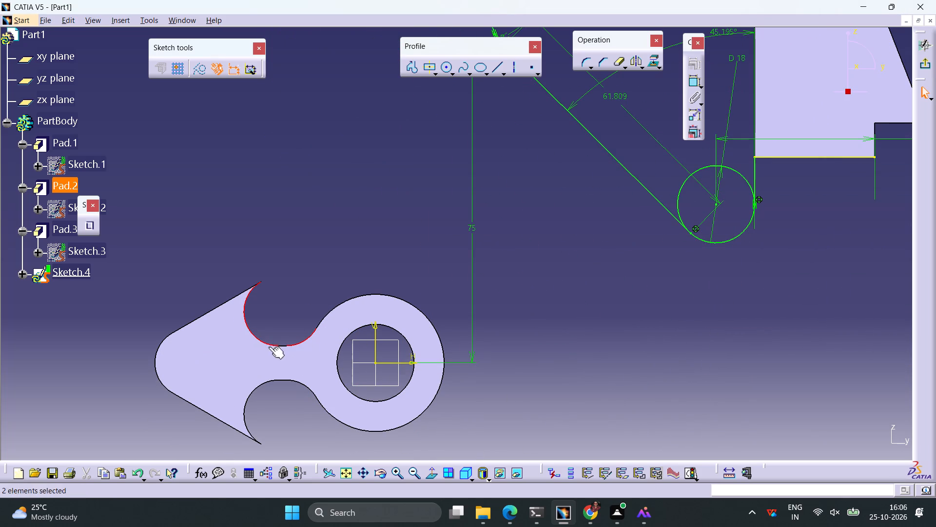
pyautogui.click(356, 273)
# Project the face of the arrow-shaped pad around the origin (Pad.2) into Sketch.4.
pyautogui.click(341, 315)
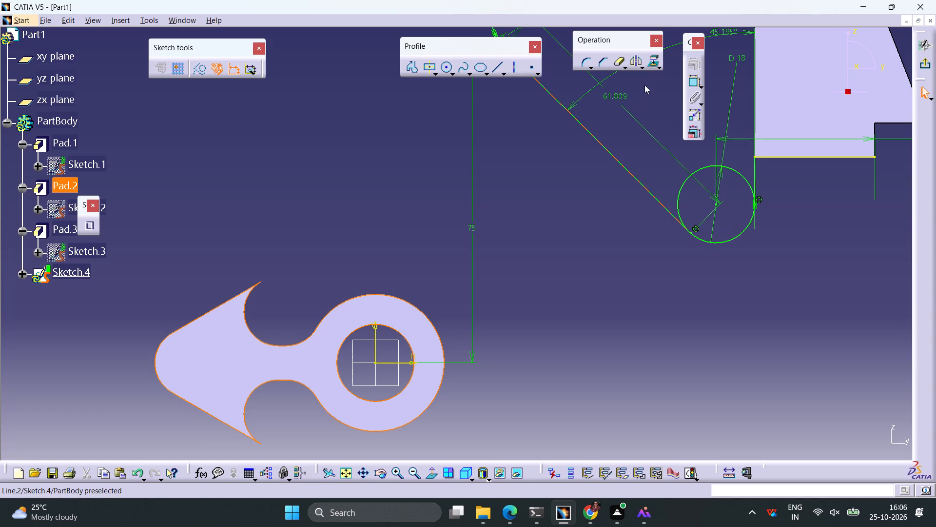
pyautogui.click(649, 64)
pyautogui.click(817, 434)
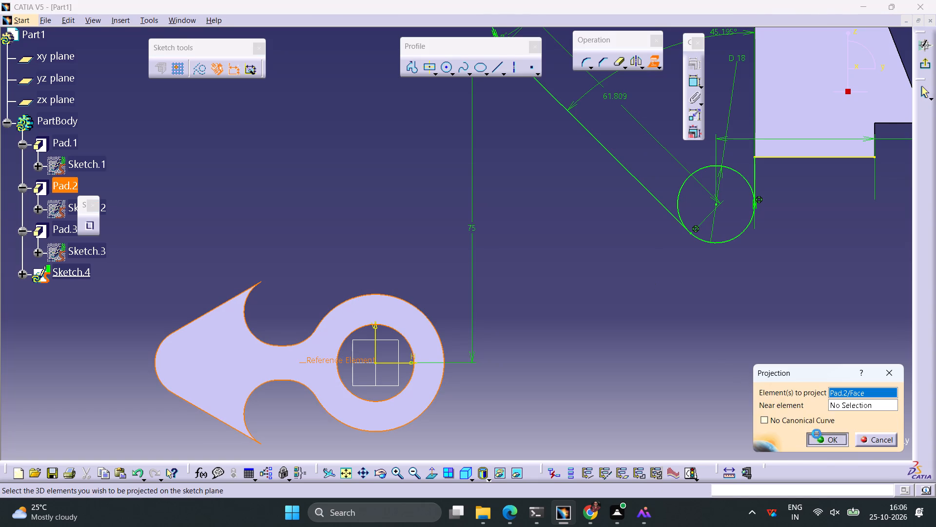
pyautogui.click(565, 387)
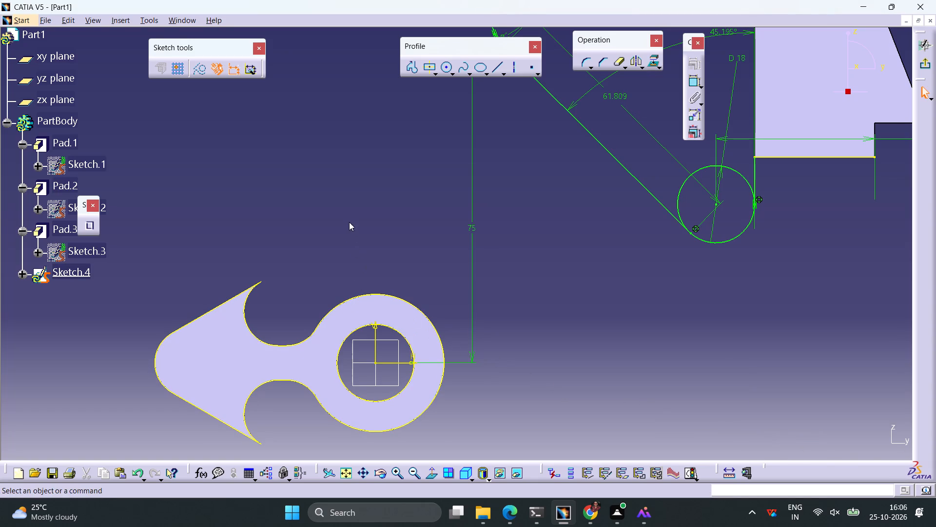
# Draw a line about 88 mm long from the left end of the upper ring's projected arc to Pad.2's upper pointed tip.
pyautogui.keyDown('ctrl'); pyautogui.moveTo(349, 222); pyautogui.dragTo(350, 276, button='middle'); pyautogui.keyUp('ctrl')
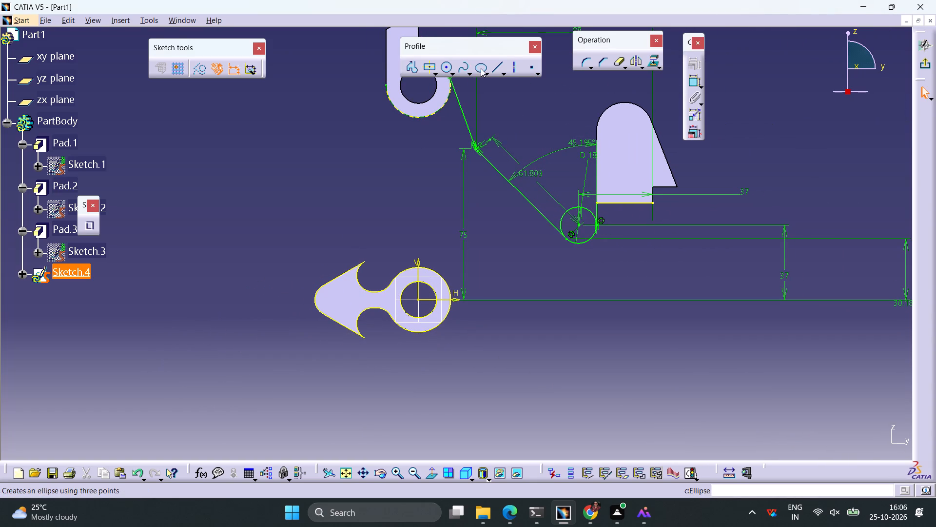
pyautogui.click(495, 65)
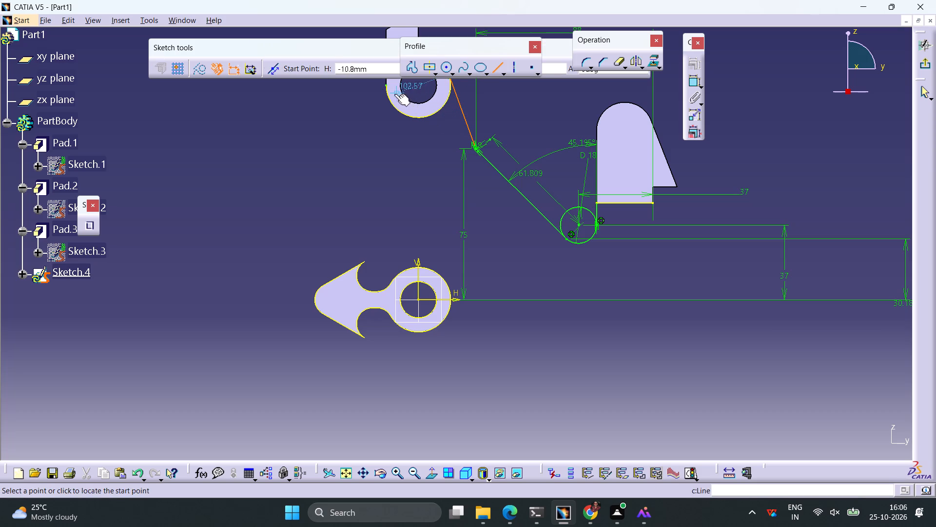
pyautogui.click(386, 85)
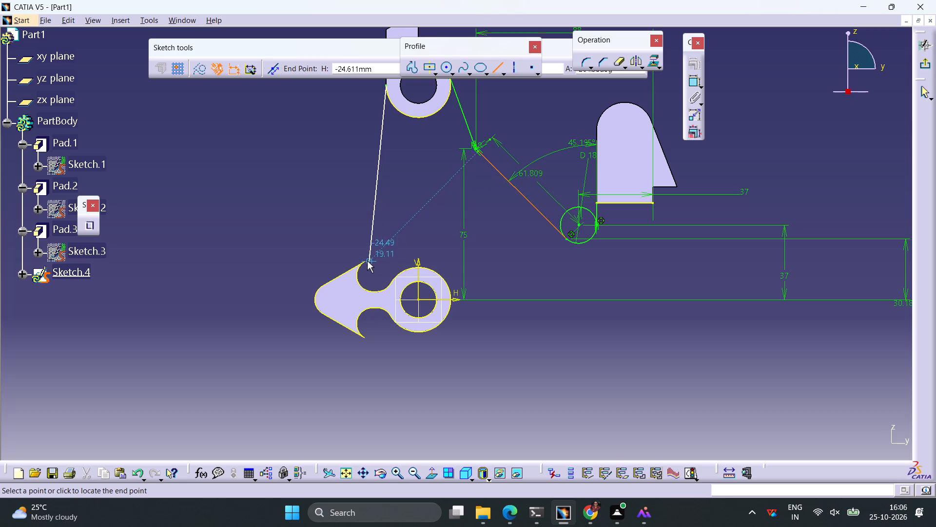
pyautogui.click(365, 261)
pyautogui.click(385, 242)
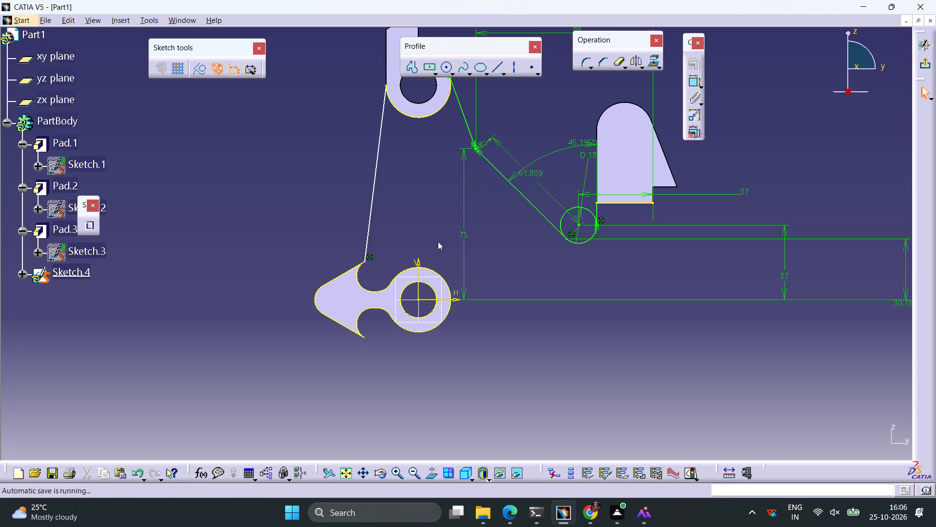
# Dimension the length of the line between the upper ring and Pad.2's upper tip.
pyautogui.click(693, 85)
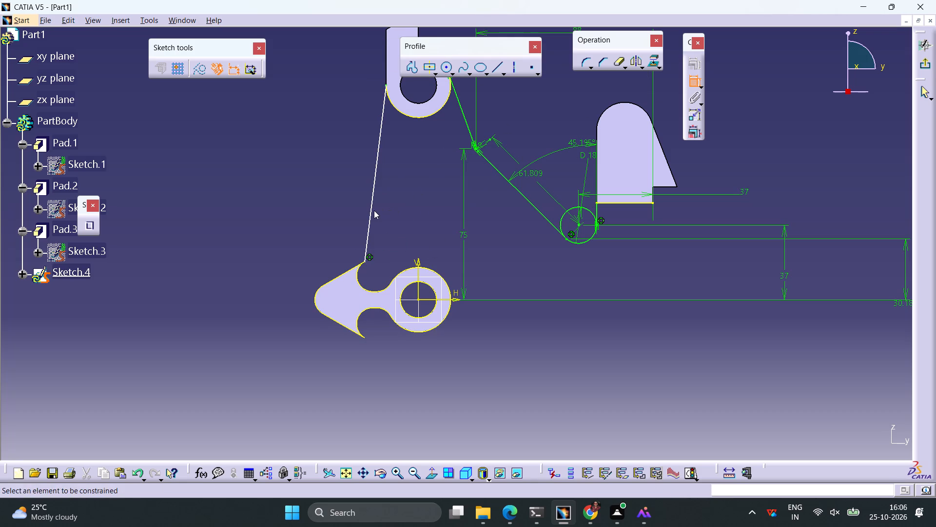
pyautogui.click(370, 212)
pyautogui.click(348, 215)
pyautogui.click(411, 217)
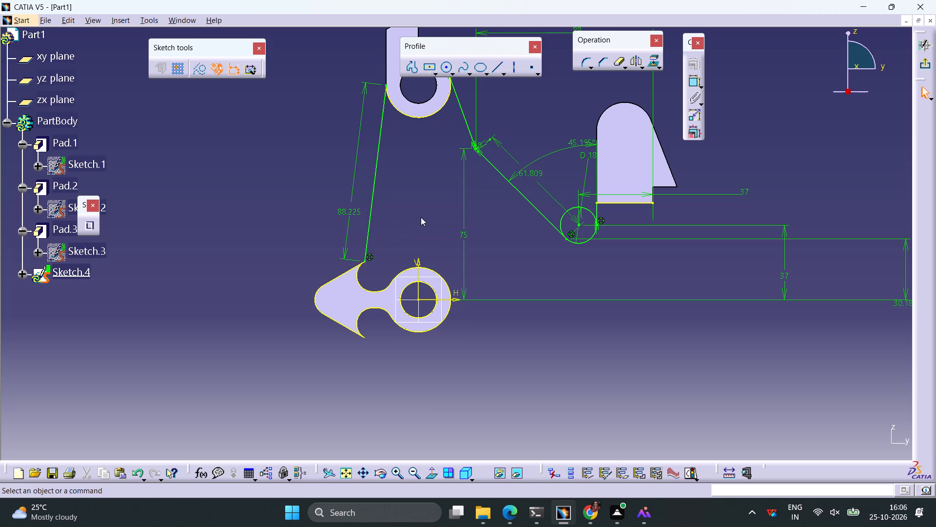
# Draw a line from Pad.2's lower pointed tip, slanting down to the right to about 35 mm below the horizontal axis.
pyautogui.click(494, 73)
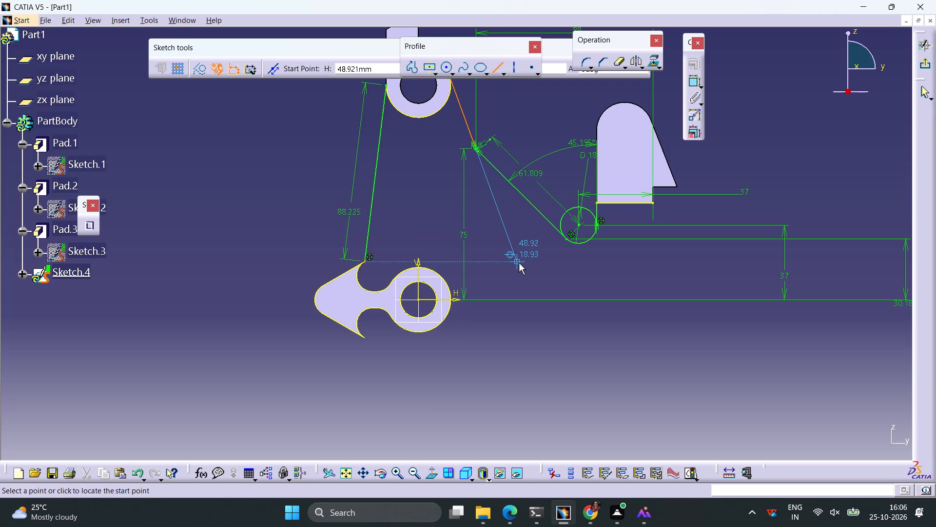
pyautogui.click(364, 339)
pyautogui.click(423, 371)
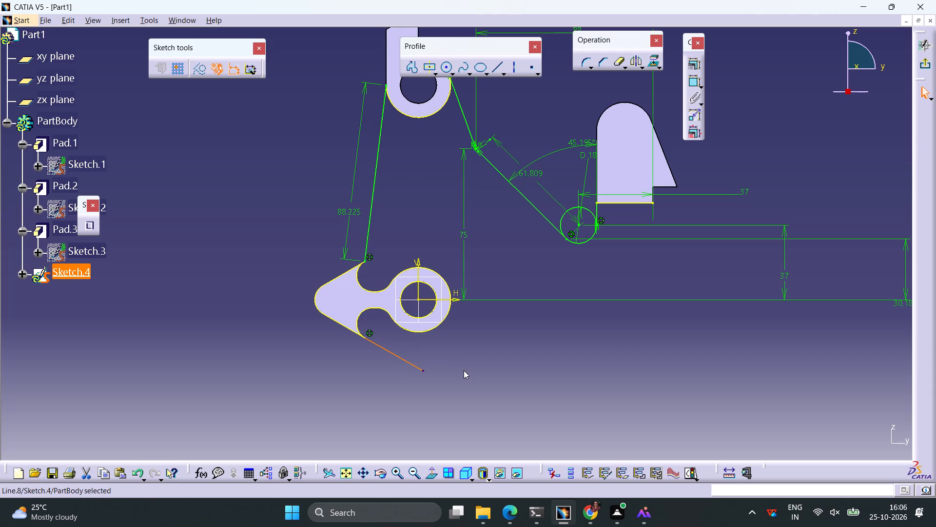
pyautogui.click(464, 370)
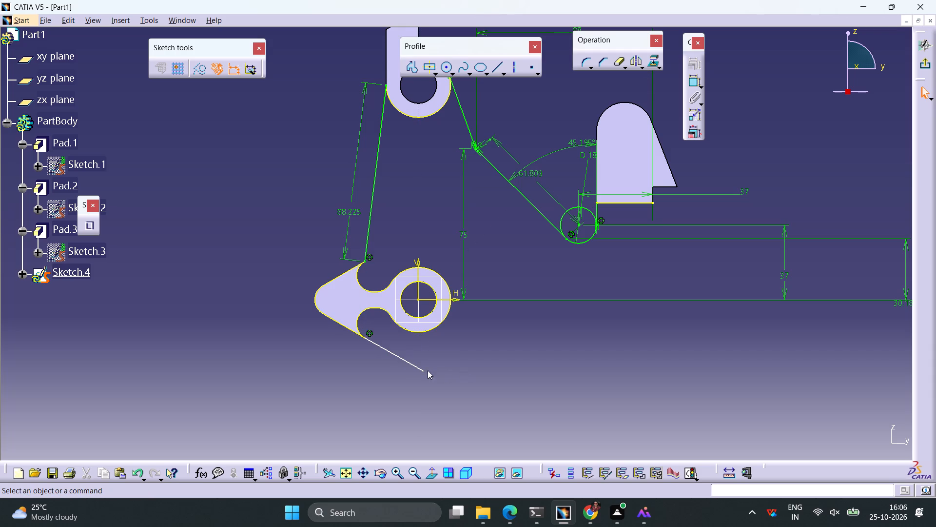
# Constrain the lower slanted line's free end to 38.5 mm from the horizontal axis.
pyautogui.click(424, 370)
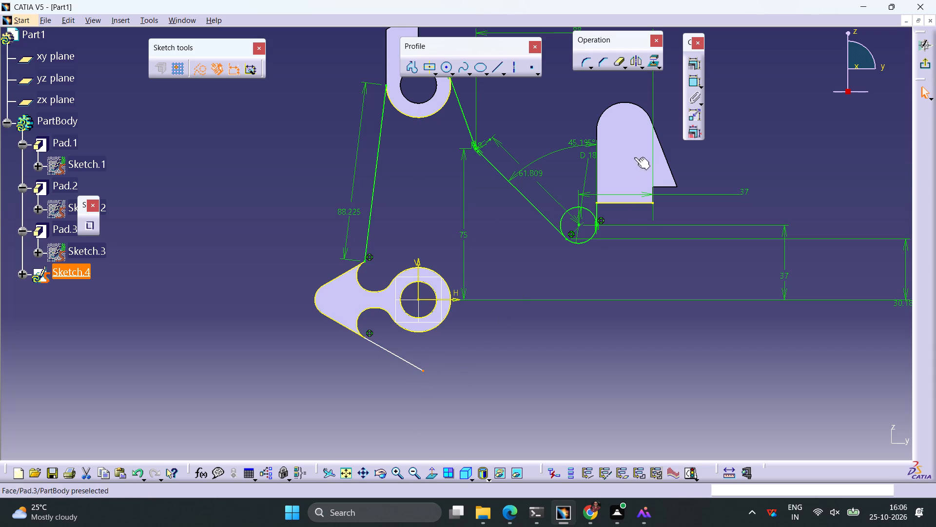
pyautogui.click(689, 85)
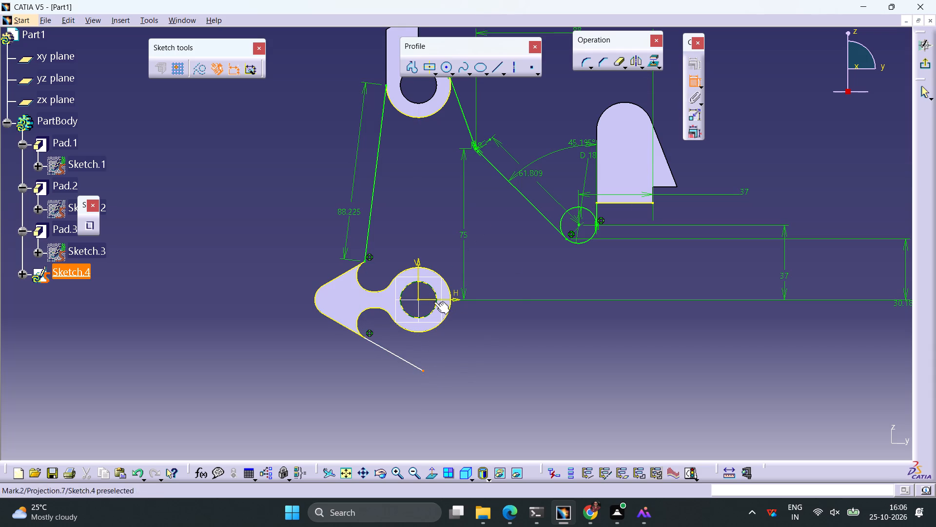
pyautogui.click(429, 300)
pyautogui.click(290, 342)
pyautogui.doubleClick(295, 340)
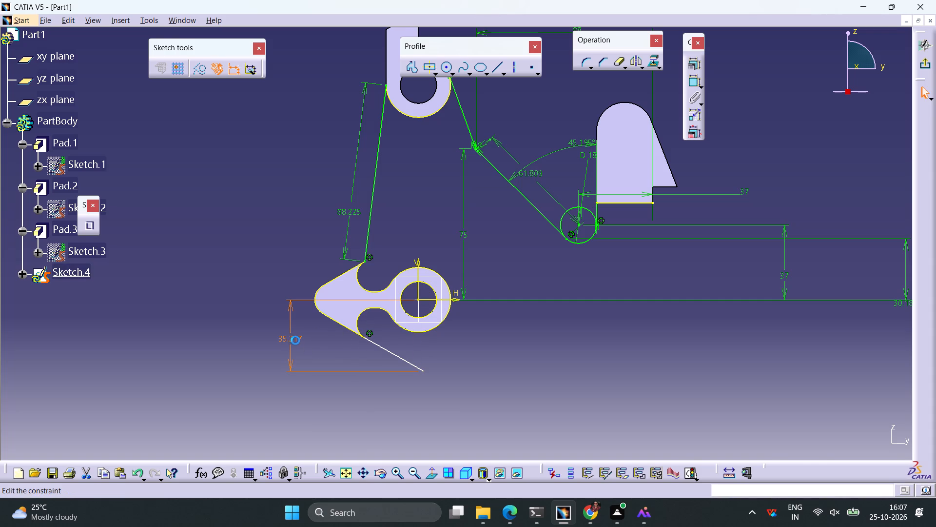
pyautogui.write('38.5')
pyautogui.press('Return')
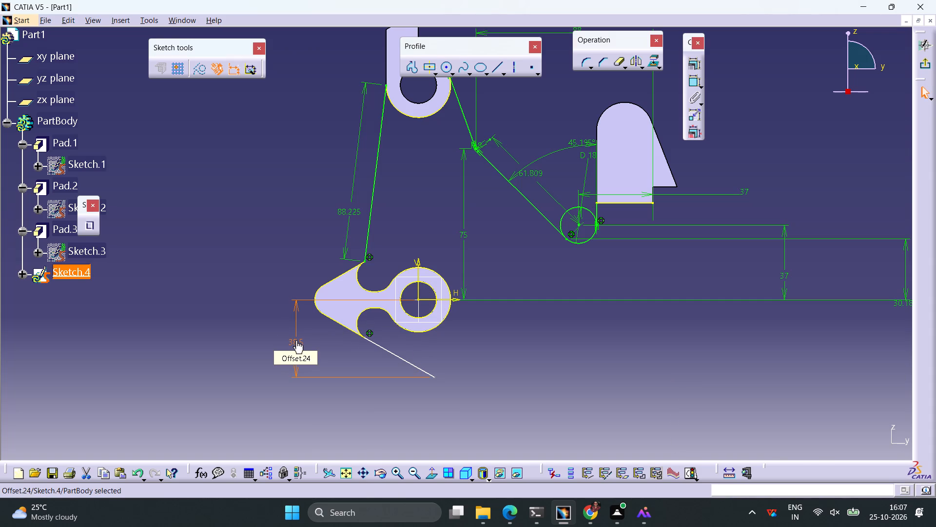
pyautogui.click(545, 375)
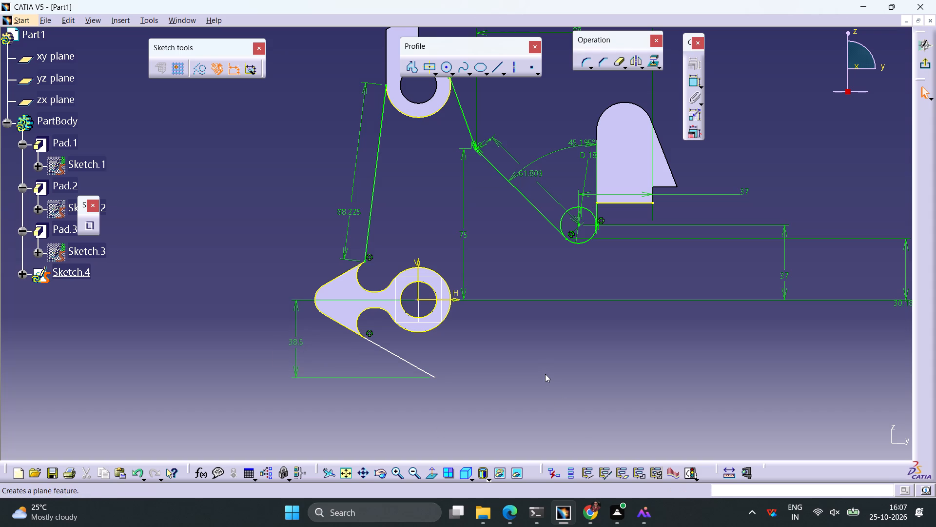
# Dimension the angle between the lower slanted line and the horizontal axis.
pyautogui.click(692, 81)
pyautogui.click(417, 369)
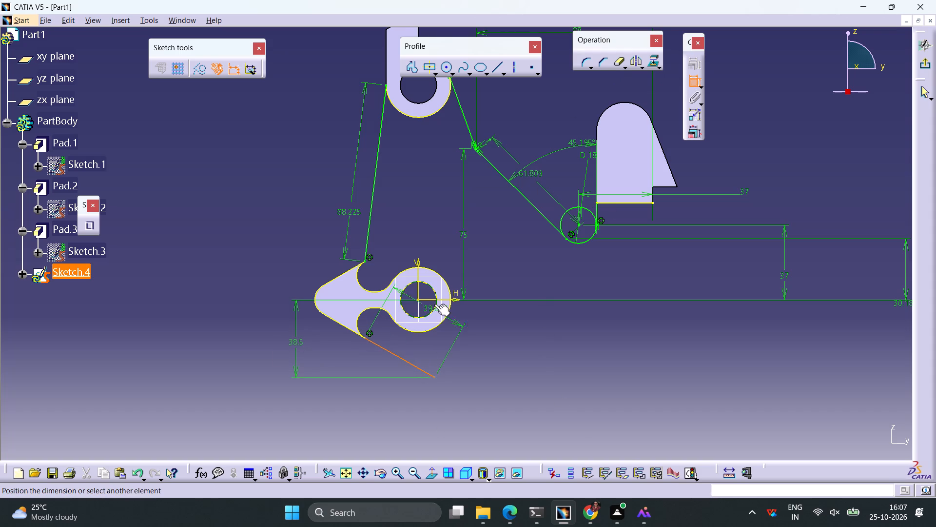
pyautogui.click(431, 300)
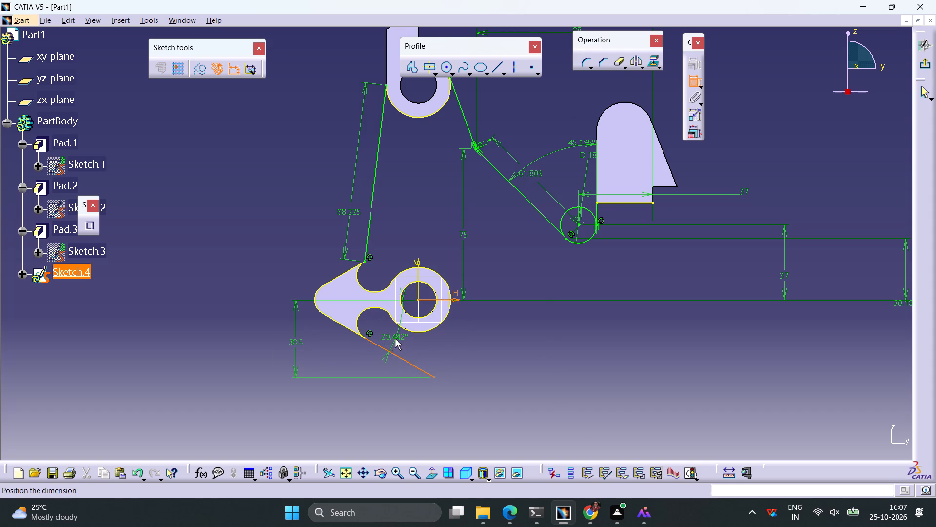
pyautogui.click(395, 339)
pyautogui.click(433, 342)
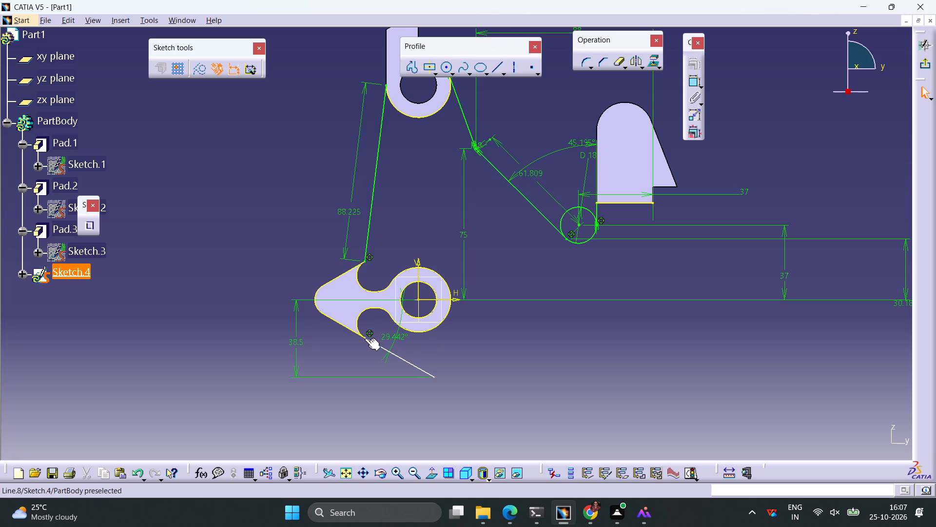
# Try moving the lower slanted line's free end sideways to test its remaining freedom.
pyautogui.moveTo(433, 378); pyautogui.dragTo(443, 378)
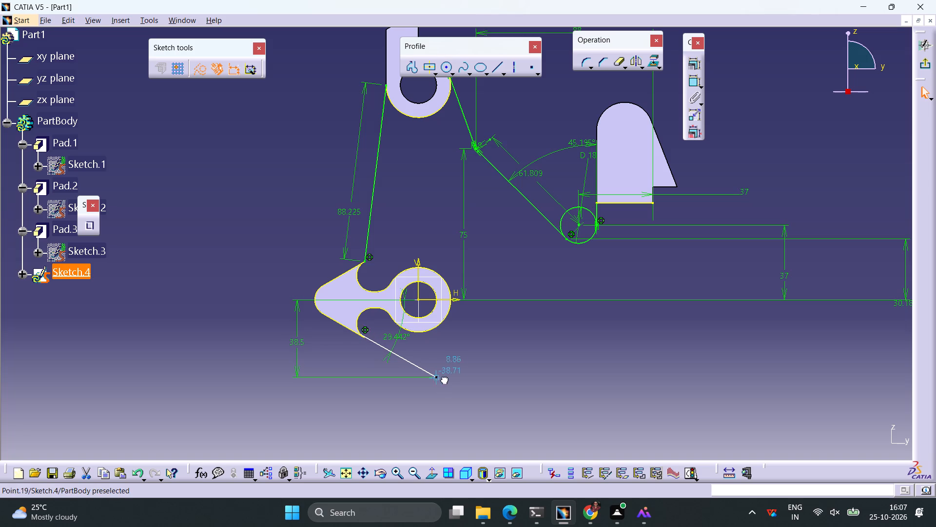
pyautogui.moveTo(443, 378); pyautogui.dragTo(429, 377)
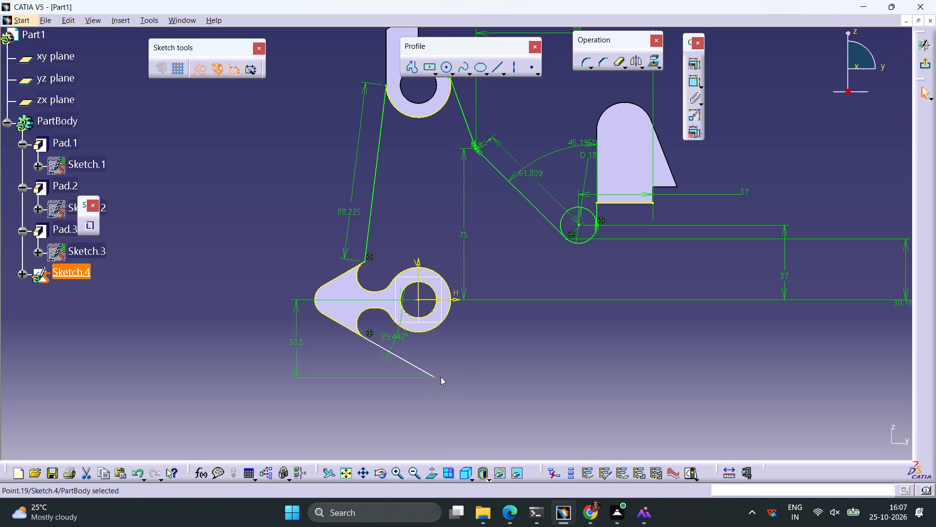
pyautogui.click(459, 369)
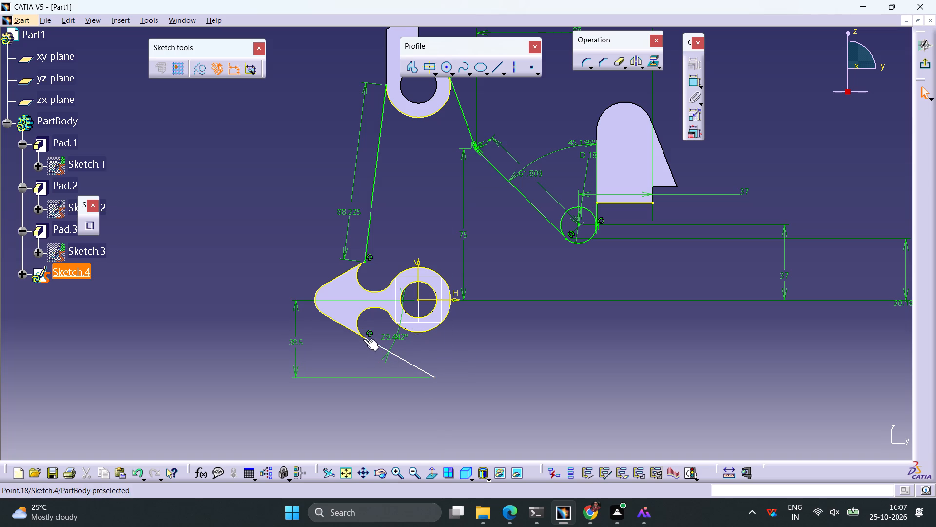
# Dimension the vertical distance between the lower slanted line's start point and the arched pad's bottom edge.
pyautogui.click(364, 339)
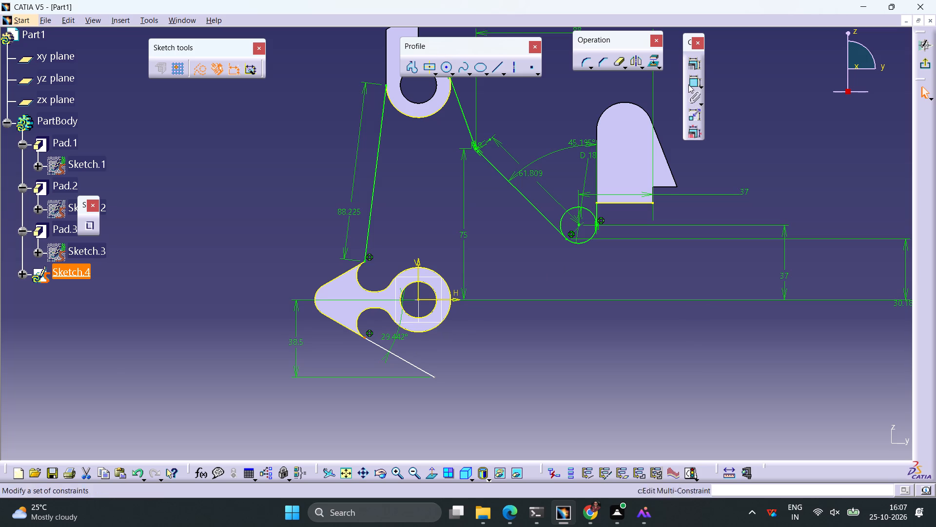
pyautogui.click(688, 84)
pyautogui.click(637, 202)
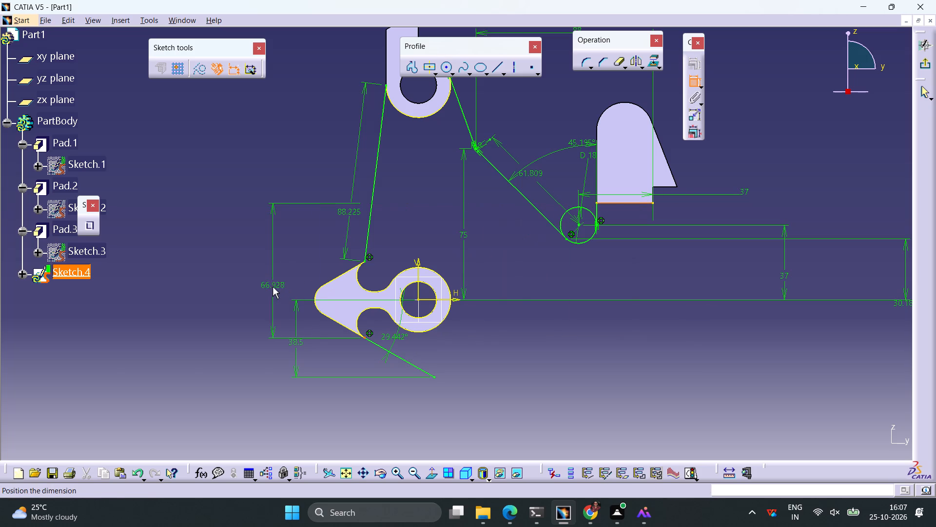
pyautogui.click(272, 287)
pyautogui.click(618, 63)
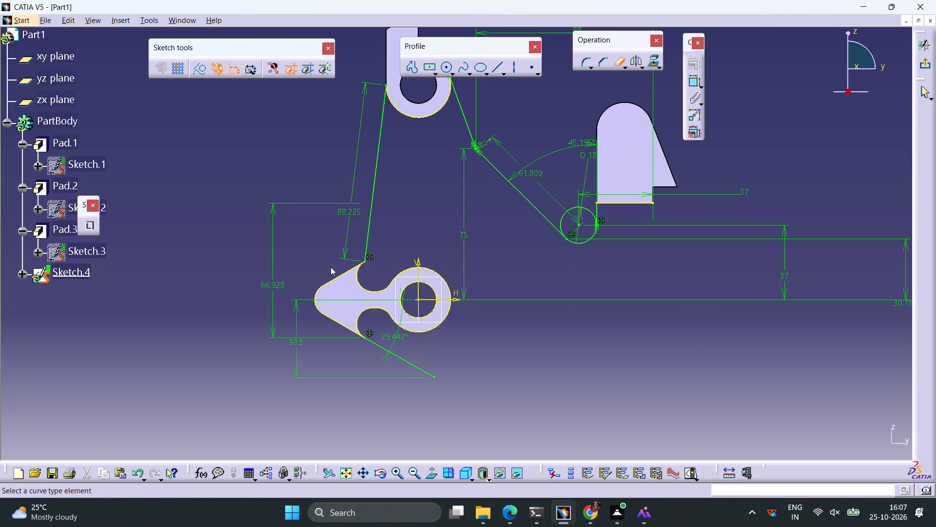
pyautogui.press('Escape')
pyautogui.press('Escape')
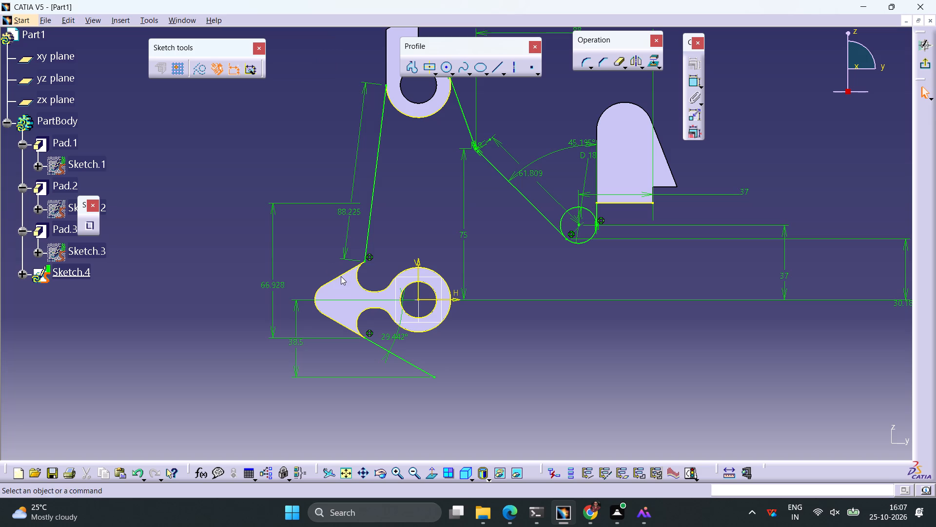
# Delete the full projected outline of Pad.2 from the sketch.
pyautogui.click(342, 275)
pyautogui.press('Delete')
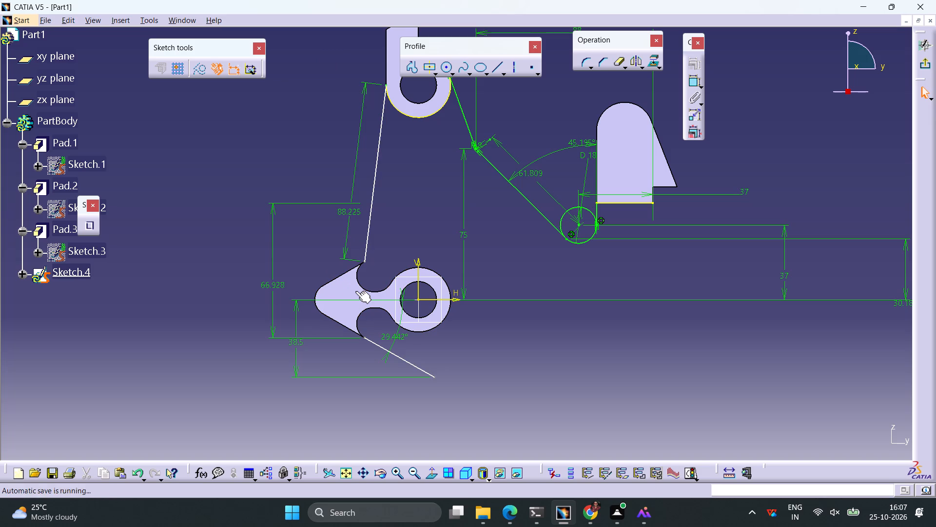
# Project Pad.2's upper and lower concave notch arcs, starting at its two pointed tips, onto the sketch plane.
pyautogui.click(356, 278)
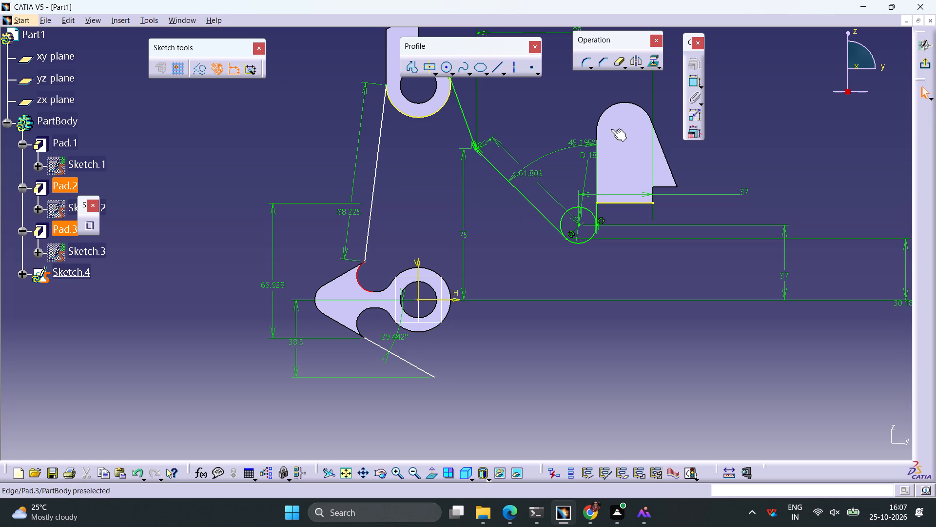
pyautogui.click(650, 61)
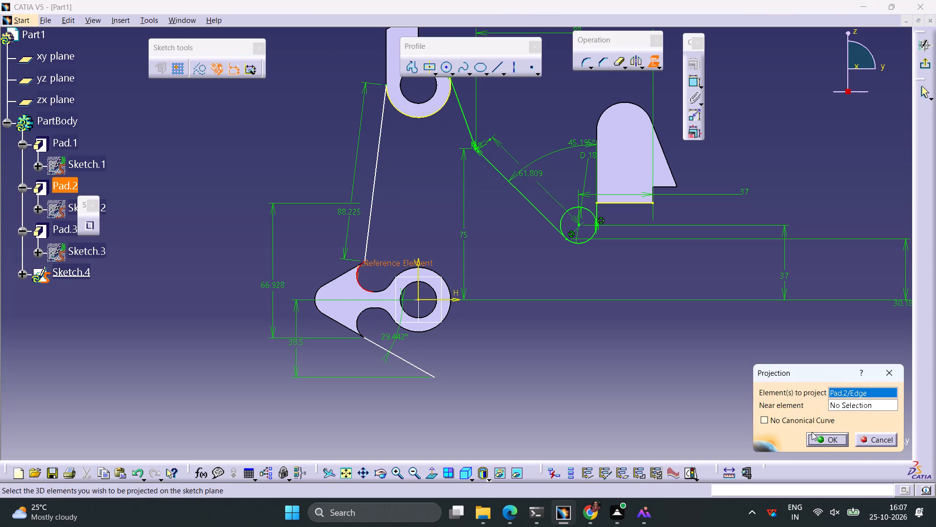
pyautogui.click(816, 436)
pyautogui.click(546, 380)
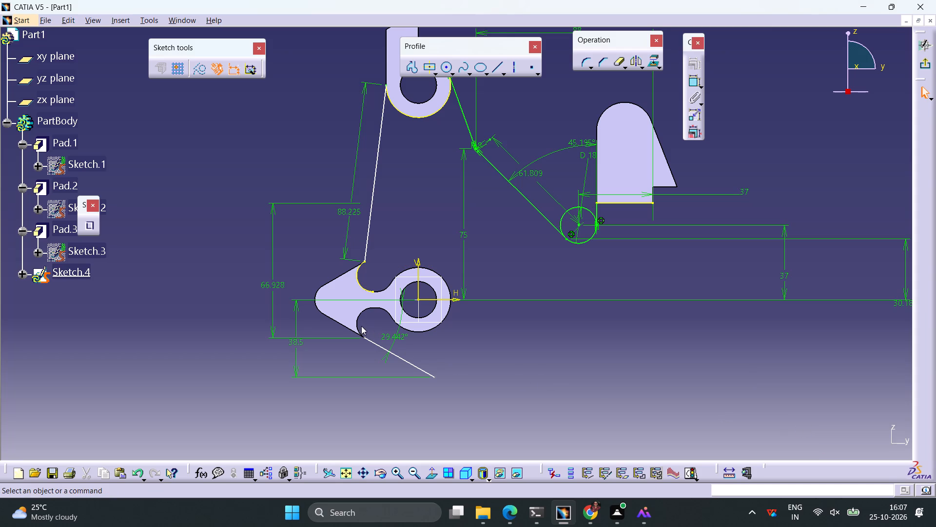
pyautogui.click(357, 322)
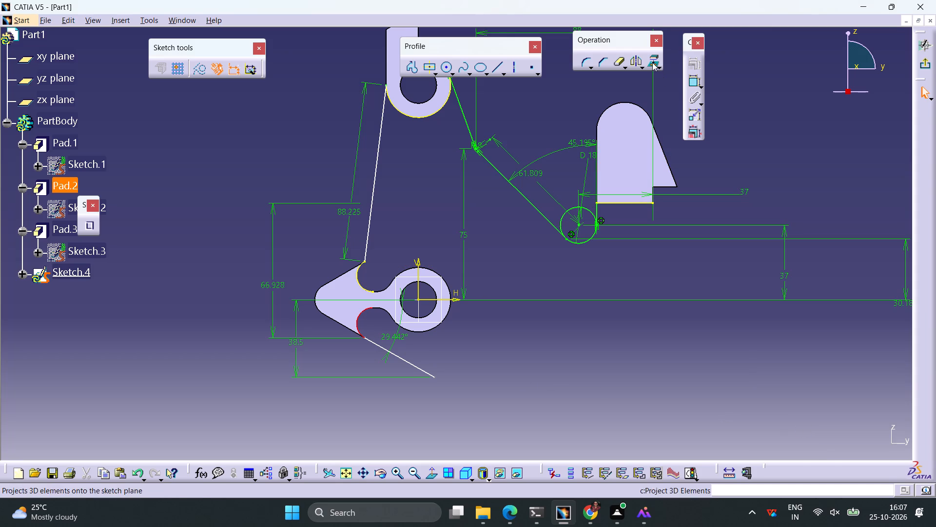
pyautogui.click(652, 62)
pyautogui.click(821, 440)
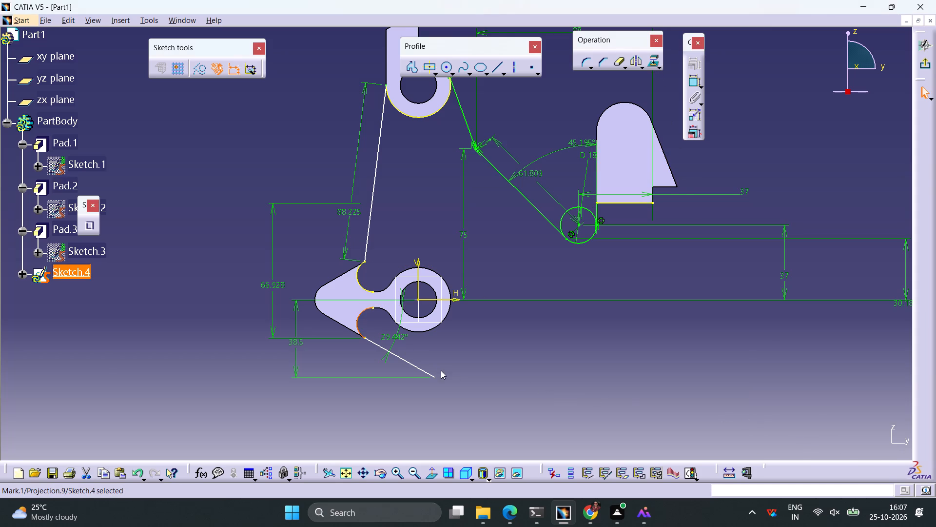
# Project Pad.2's short upper straight neck edge and the adjoining upper arc leading to the ring.
pyautogui.keyDown('ctrl'); pyautogui.moveTo(441, 369); pyautogui.dragTo(440, 276, button='middle'); pyautogui.keyUp('ctrl')
pyautogui.moveTo(398, 299); pyautogui.dragTo(608, 124, button='middle')
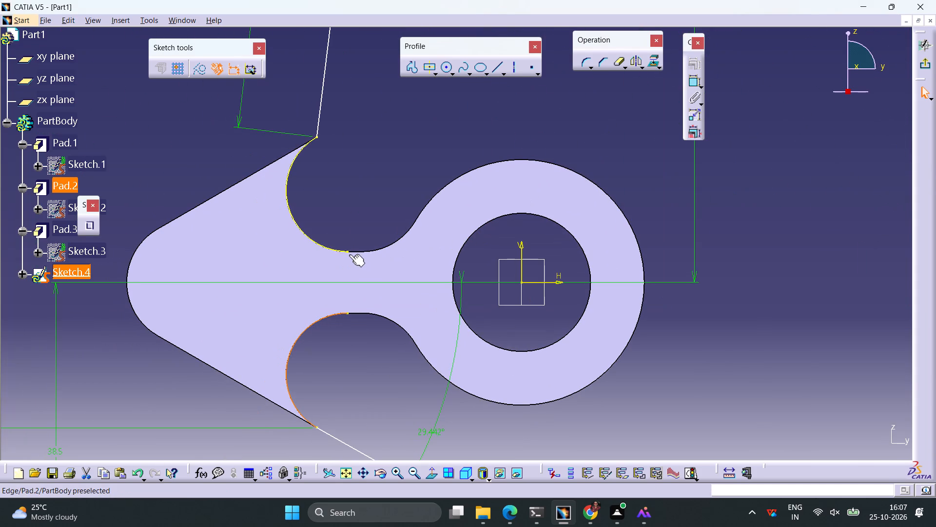
pyautogui.click(357, 253)
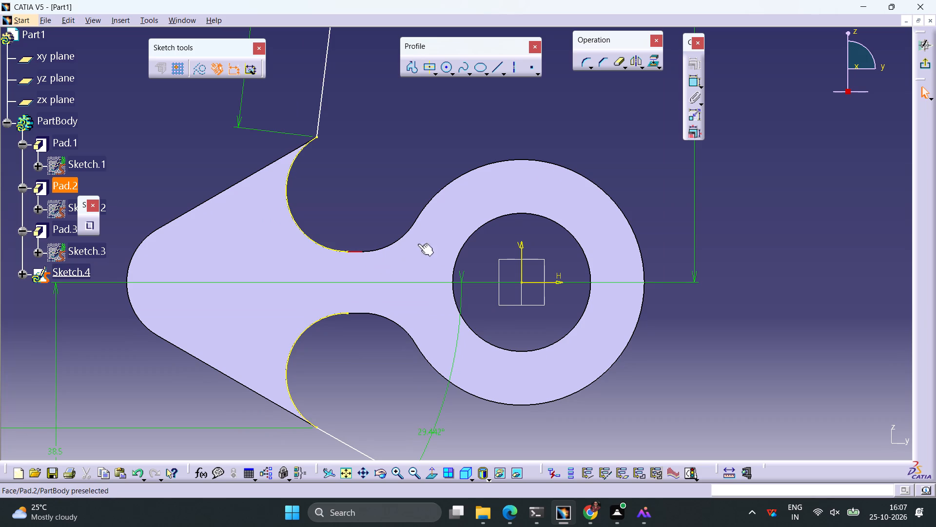
pyautogui.click(651, 63)
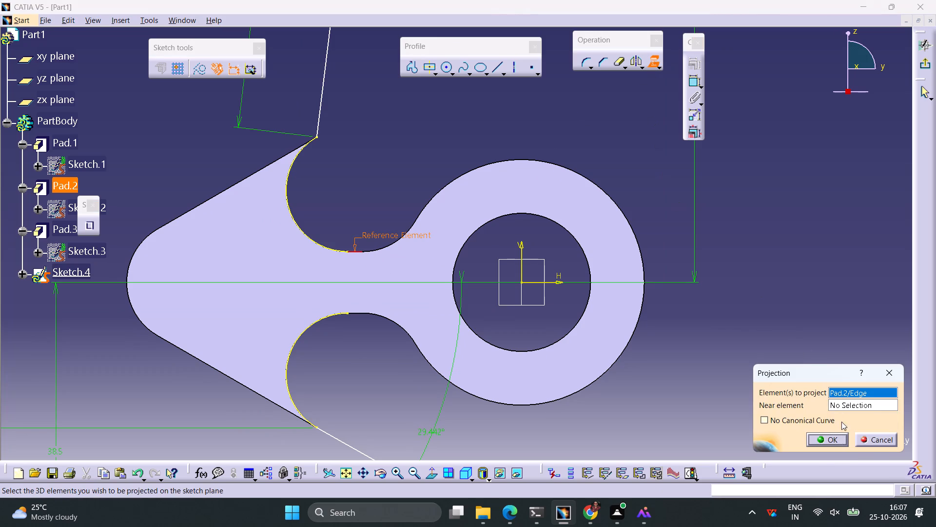
pyautogui.click(836, 440)
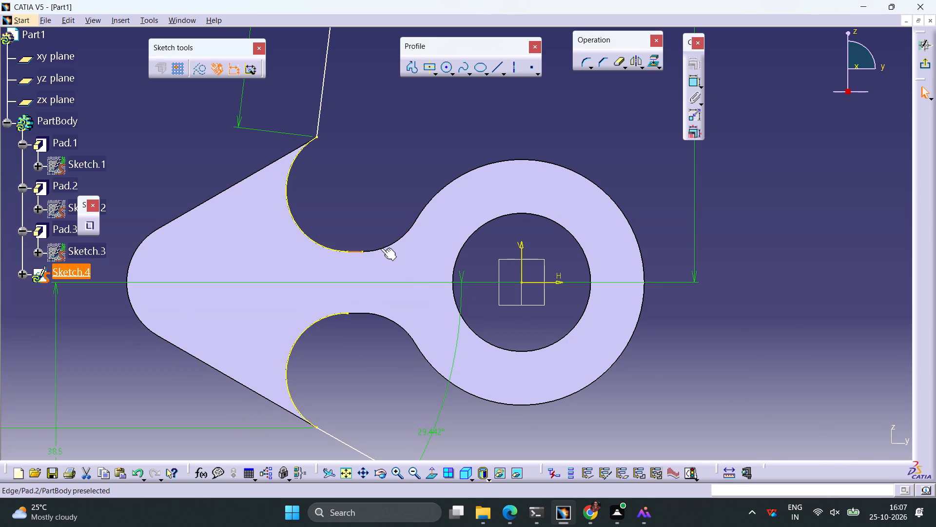
pyautogui.click(381, 248)
pyautogui.click(654, 58)
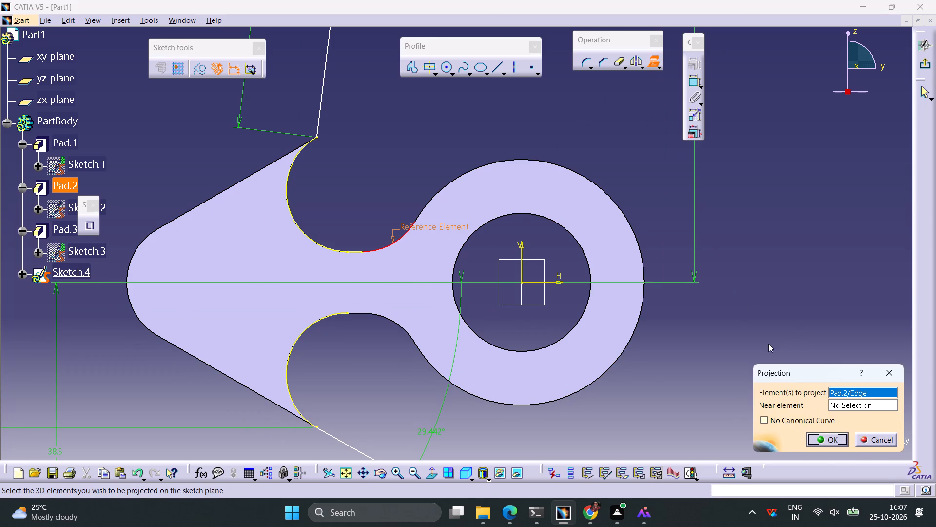
pyautogui.click(818, 438)
# Project Pad.2's short lower straight neck edge and the adjoining lower arc leading to the ring.
pyautogui.click(370, 349)
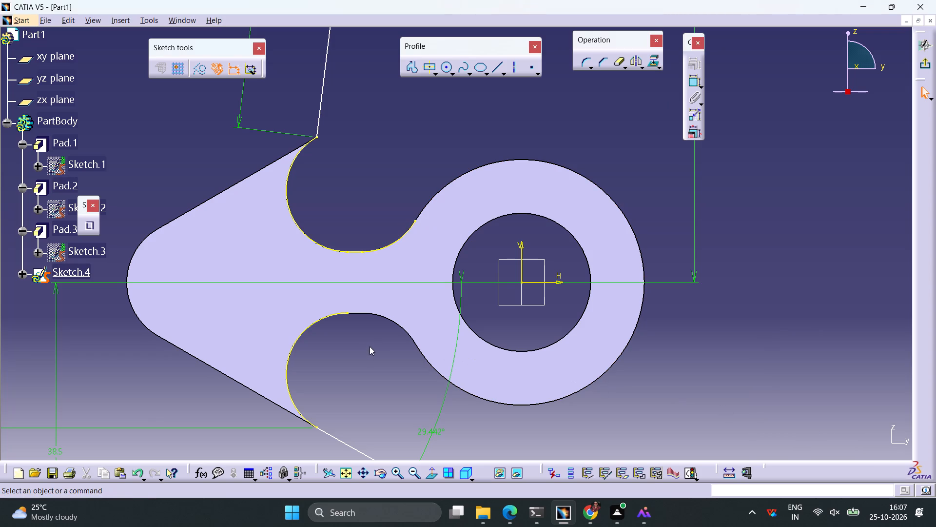
pyautogui.click(359, 312)
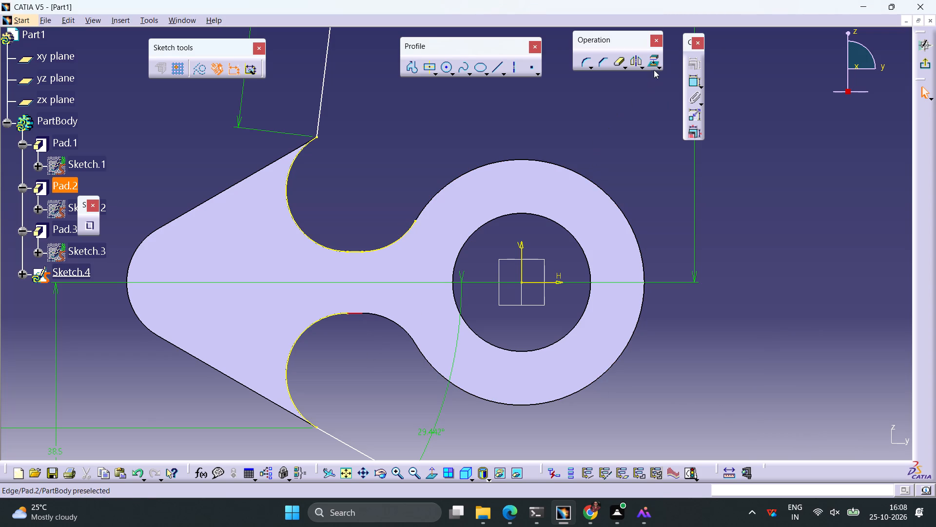
pyautogui.click(654, 62)
pyautogui.click(819, 440)
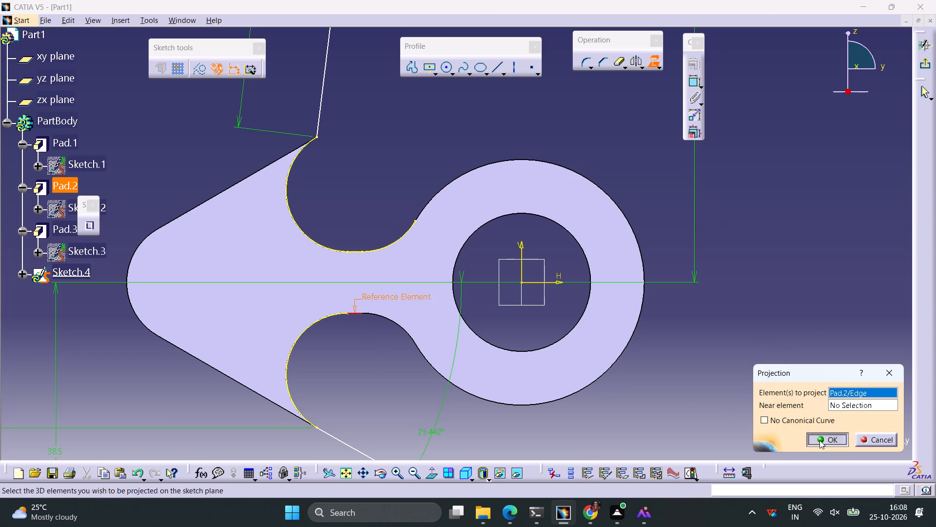
pyautogui.click(381, 316)
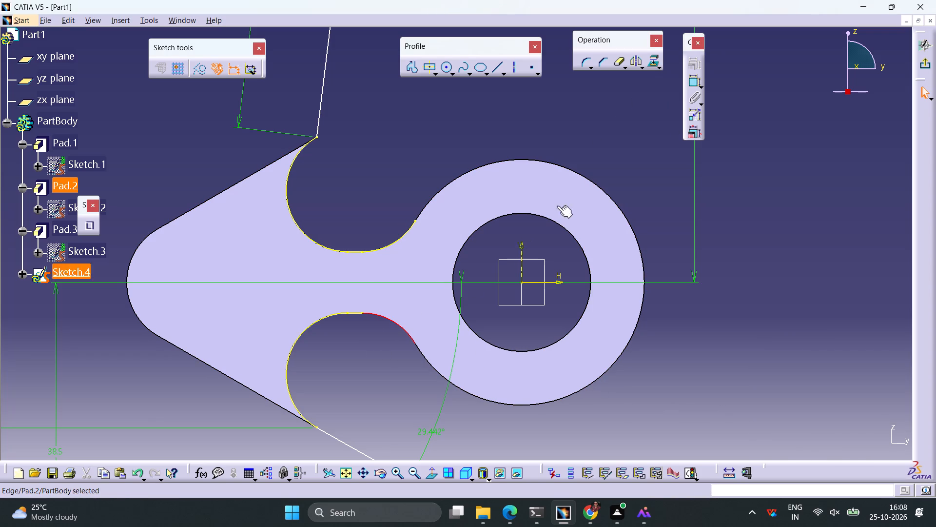
pyautogui.click(653, 61)
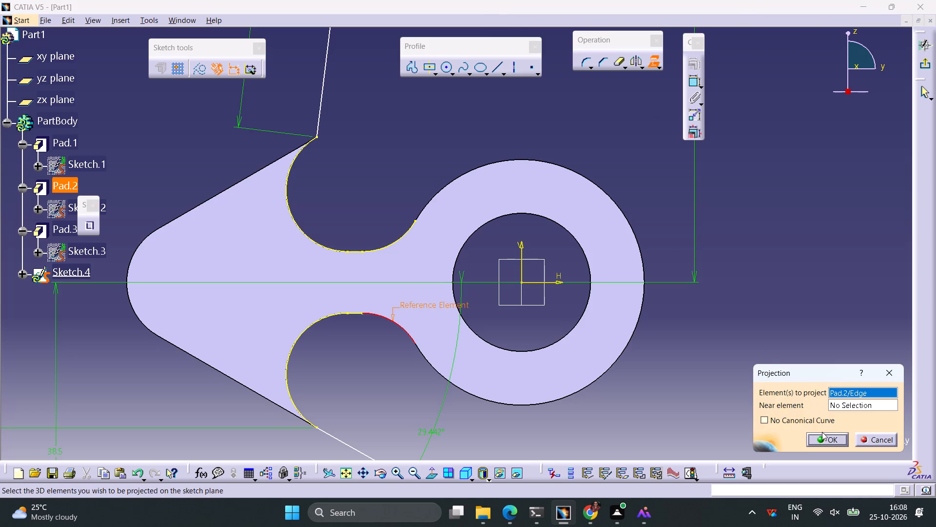
pyautogui.click(825, 434)
pyautogui.click(761, 377)
# Make the lower slanted line's start point coincident with the projected lower notch arc's end at Pad.2's lower tip.
pyautogui.keyDown('ctrl'); pyautogui.scroll(1, 690, 325); pyautogui.keyUp('ctrl')
pyautogui.keyDown('ctrl'); pyautogui.moveTo(690, 325); pyautogui.dragTo(690, 336, button='middle'); pyautogui.keyUp('ctrl')
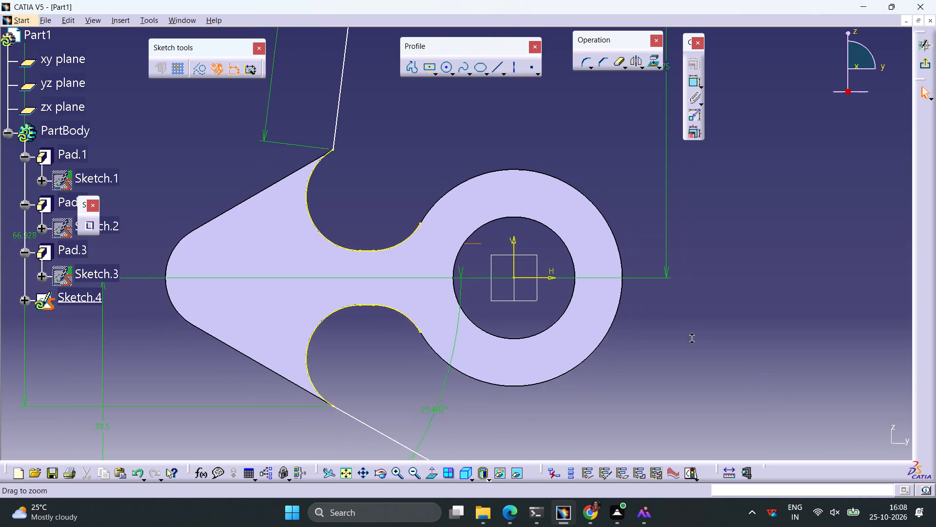
pyautogui.keyDown('ctrl'); pyautogui.moveTo(690, 336); pyautogui.dragTo(688, 352, button='middle'); pyautogui.keyUp('ctrl')
pyautogui.keyDown('ctrl'); pyautogui.moveTo(659, 330); pyautogui.dragTo(653, 347, button='middle'); pyautogui.keyUp('ctrl')
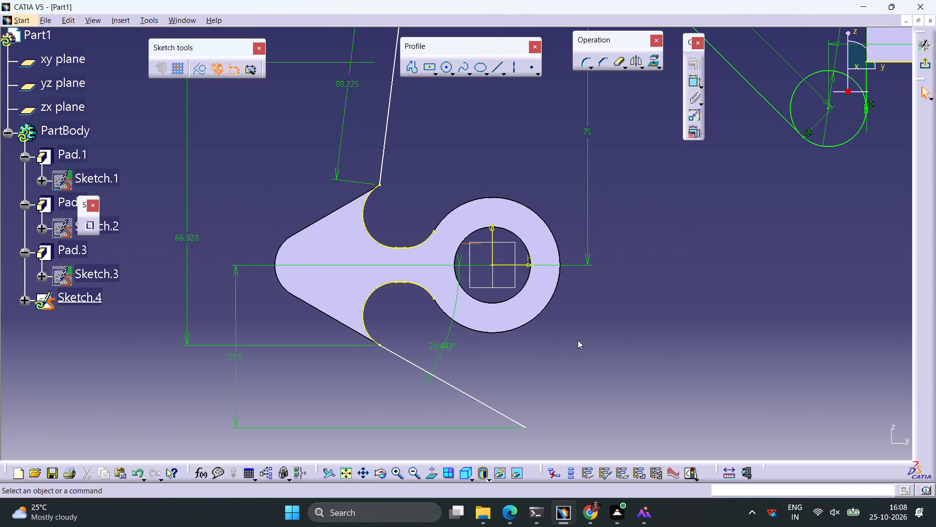
pyautogui.moveTo(479, 401); pyautogui.dragTo(487, 394)
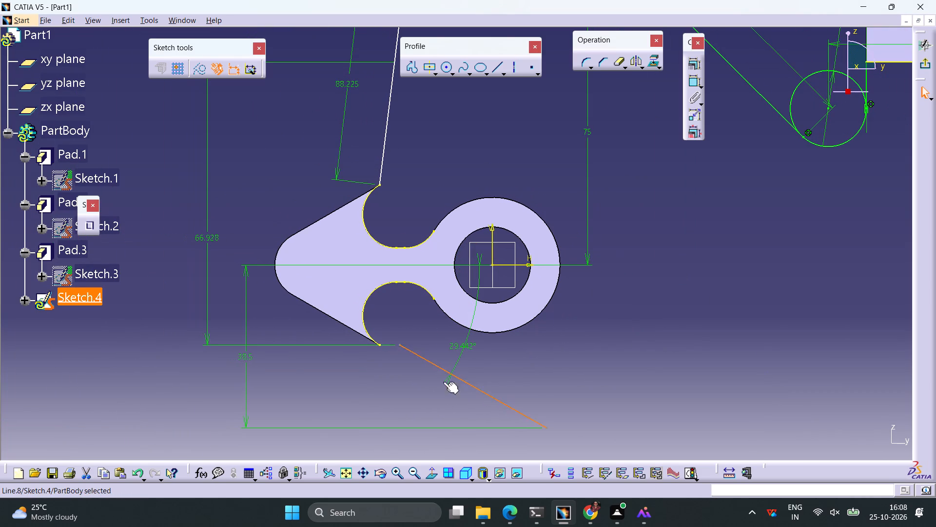
pyautogui.click(395, 374)
pyautogui.click(399, 344)
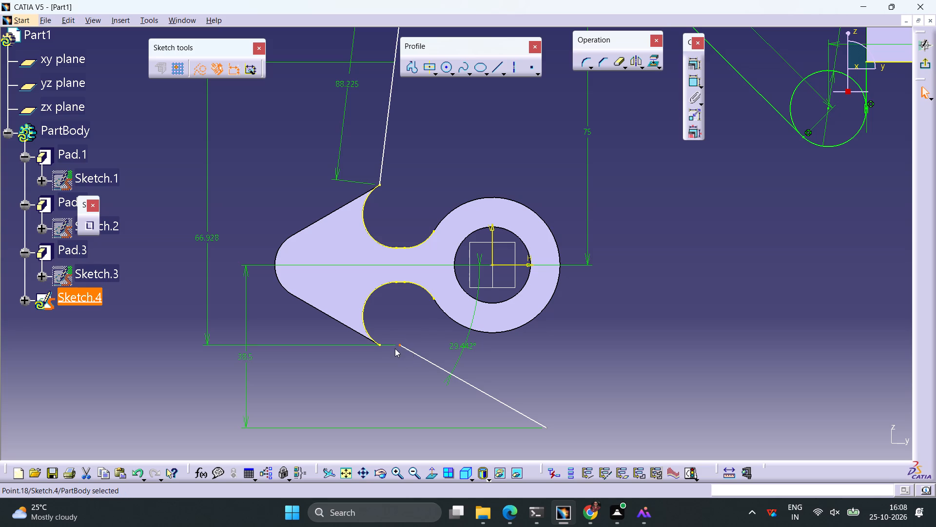
pyautogui.keyDown('ctrl'); pyautogui.click(379, 345); pyautogui.keyUp('ctrl')
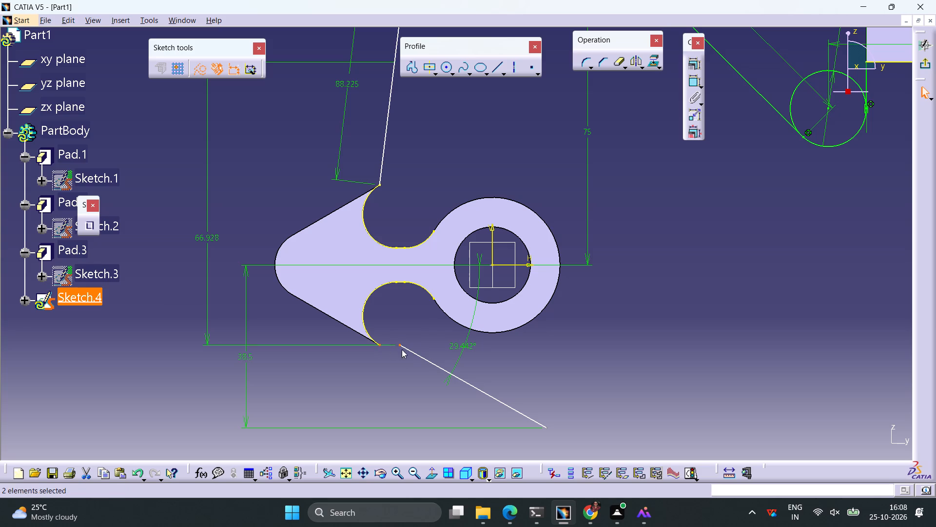
pyautogui.click(695, 68)
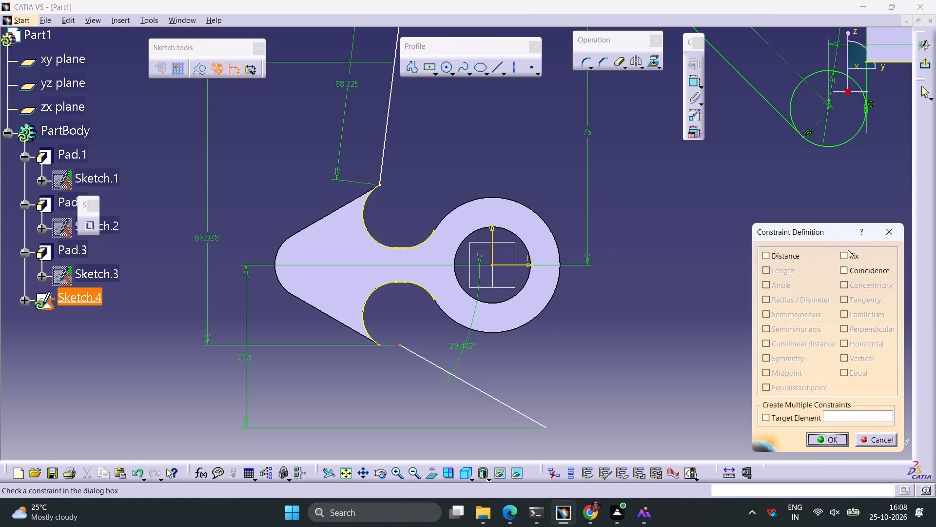
pyautogui.click(860, 270)
pyautogui.click(833, 441)
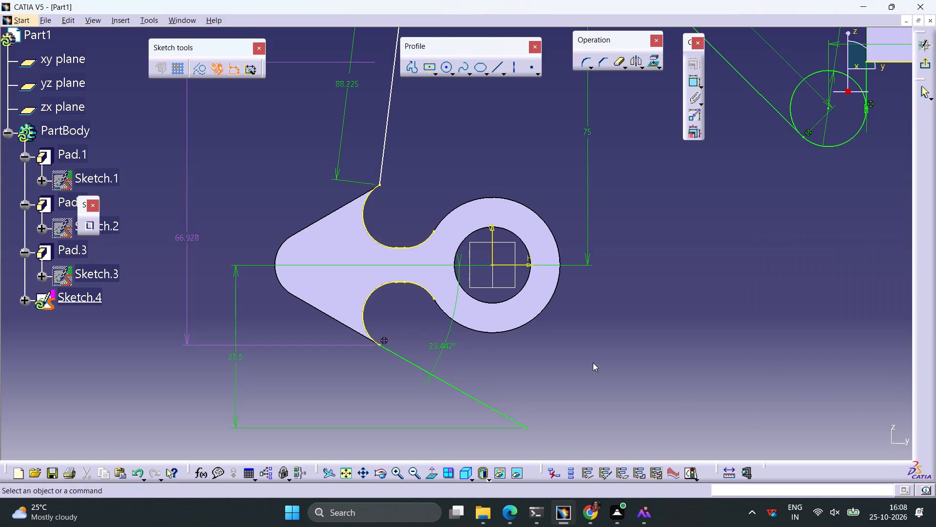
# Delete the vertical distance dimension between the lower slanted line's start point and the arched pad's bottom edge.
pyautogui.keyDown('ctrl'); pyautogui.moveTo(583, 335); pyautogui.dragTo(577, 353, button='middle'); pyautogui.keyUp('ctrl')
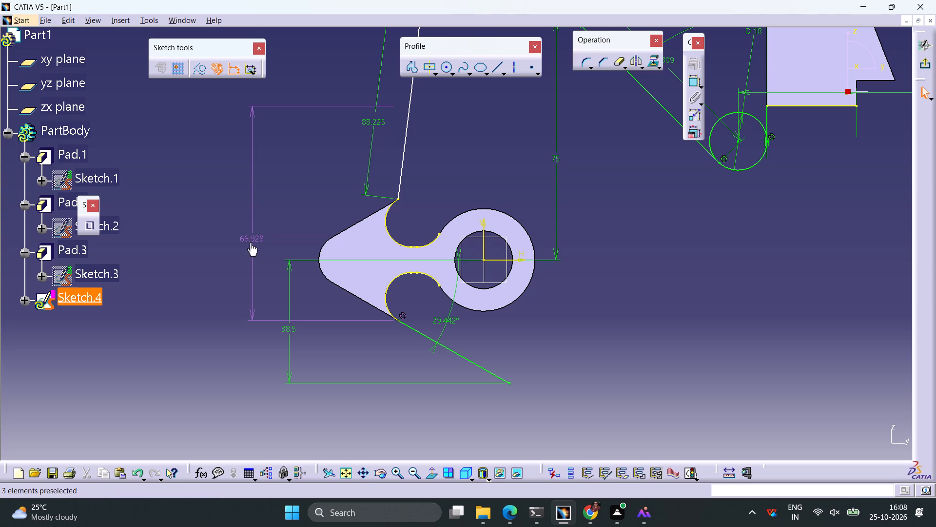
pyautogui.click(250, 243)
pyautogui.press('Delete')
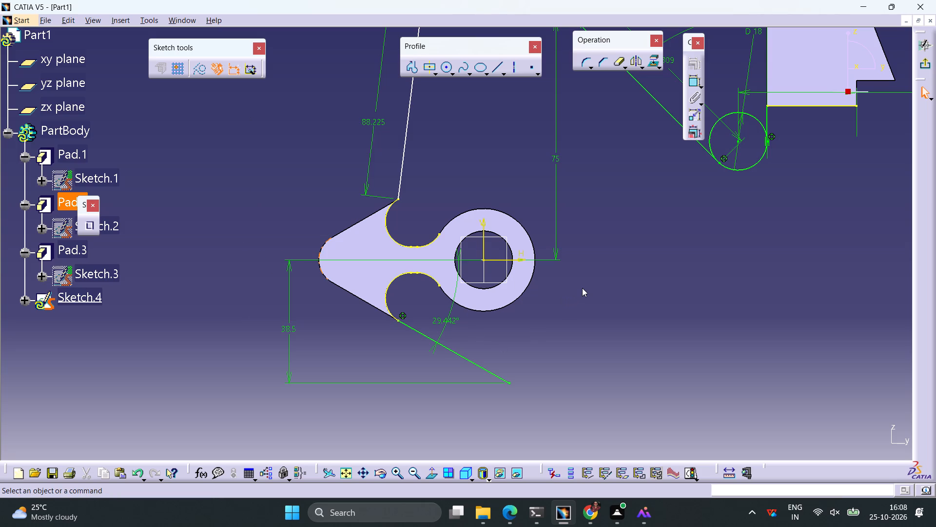
# Make the long upper-left line's lower end coincident with the projected upper notch arc's end at Pad.2's upper tip.
pyautogui.keyDown('ctrl'); pyautogui.moveTo(580, 284); pyautogui.dragTo(576, 318, button='middle'); pyautogui.keyUp('ctrl')
pyautogui.moveTo(473, 186); pyautogui.dragTo(472, 203, button='middle')
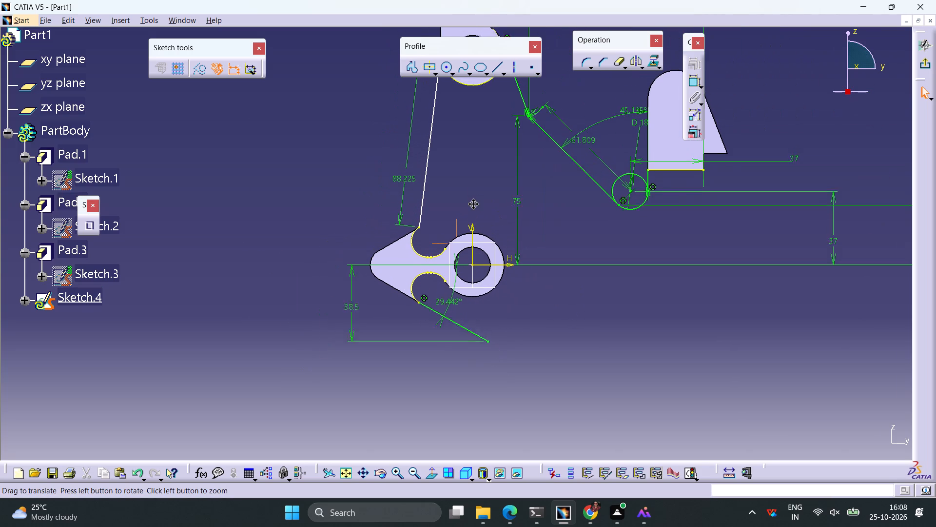
pyautogui.moveTo(472, 203); pyautogui.dragTo(472, 253, button='middle')
pyautogui.moveTo(426, 220); pyautogui.dragTo(420, 219)
pyautogui.click(444, 281)
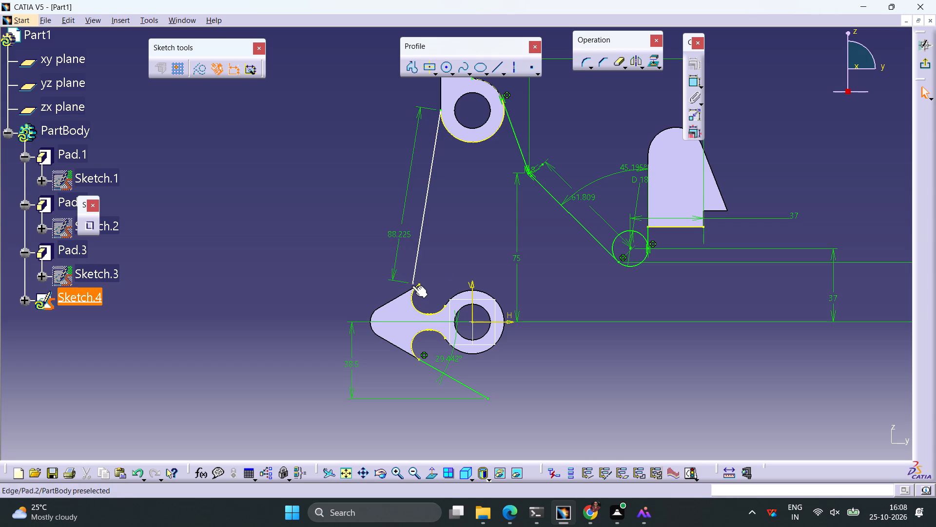
pyautogui.click(412, 285)
pyautogui.keyDown('ctrl'); pyautogui.click(420, 283); pyautogui.keyUp('ctrl')
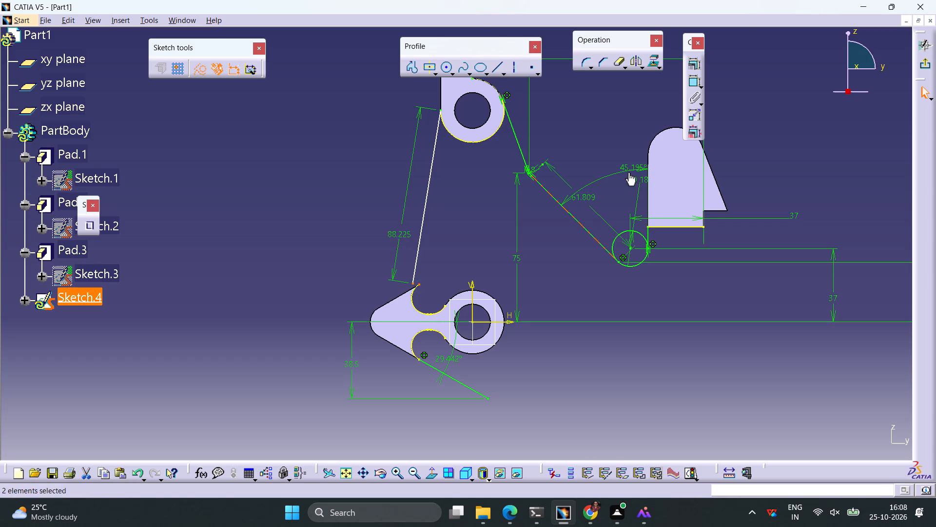
pyautogui.click(691, 61)
pyautogui.click(855, 268)
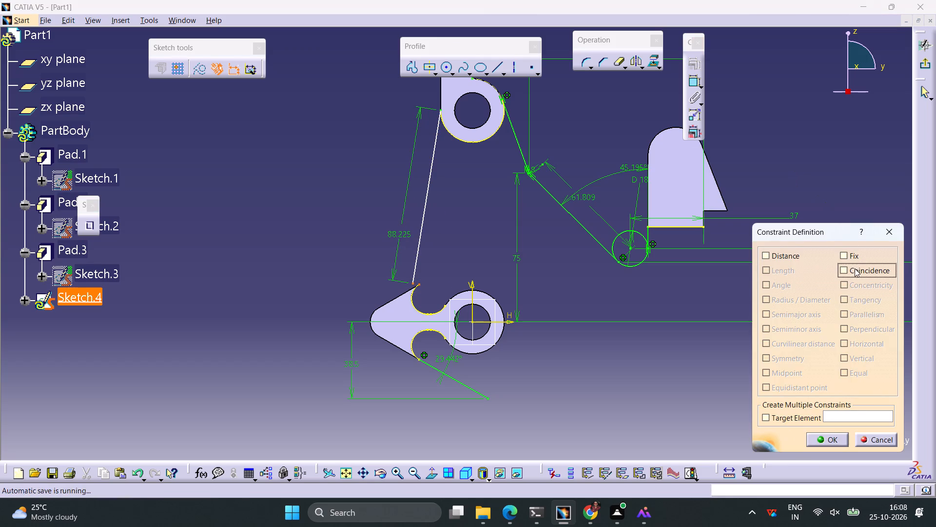
pyautogui.click(826, 447)
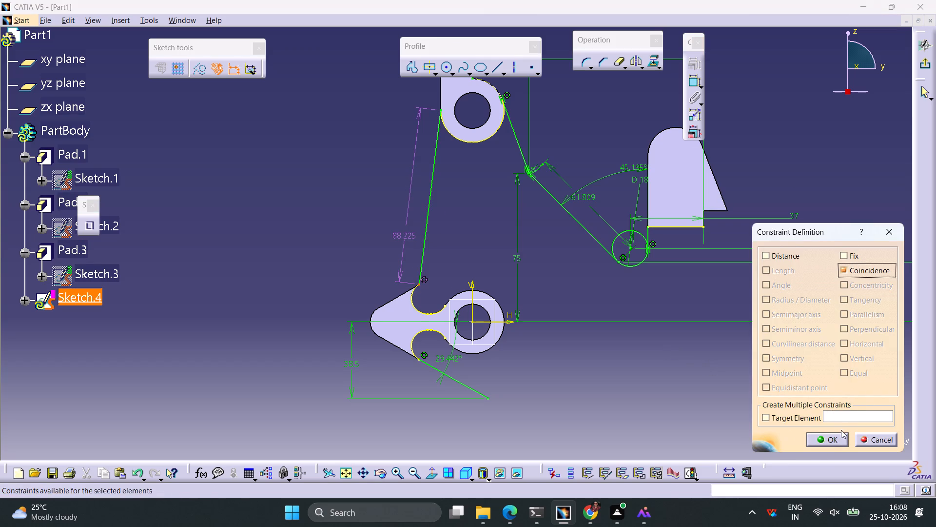
# Apply the coincidence between the long upper-left line's lower end and the projected upper notch arc's end.
pyautogui.click(835, 437)
# Delete the length dimension of the long upper-left line.
pyautogui.click(402, 241)
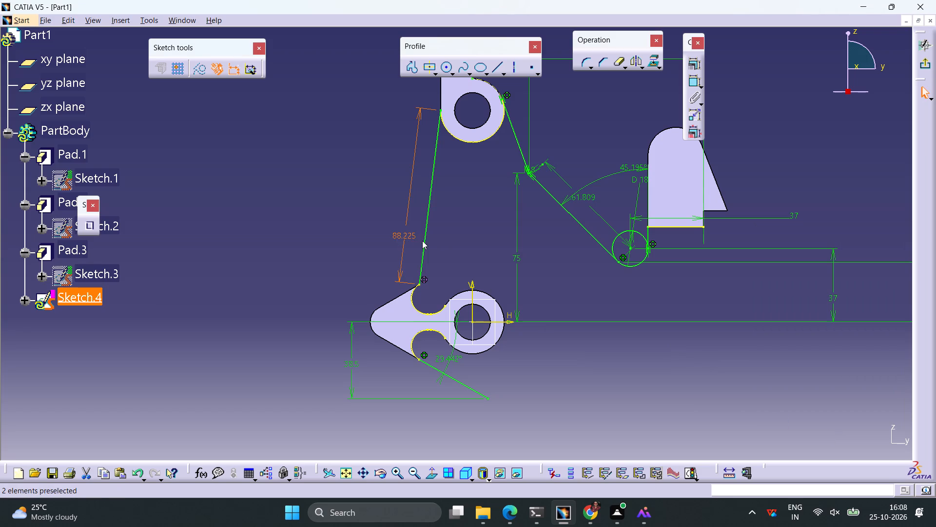
pyautogui.press('Delete')
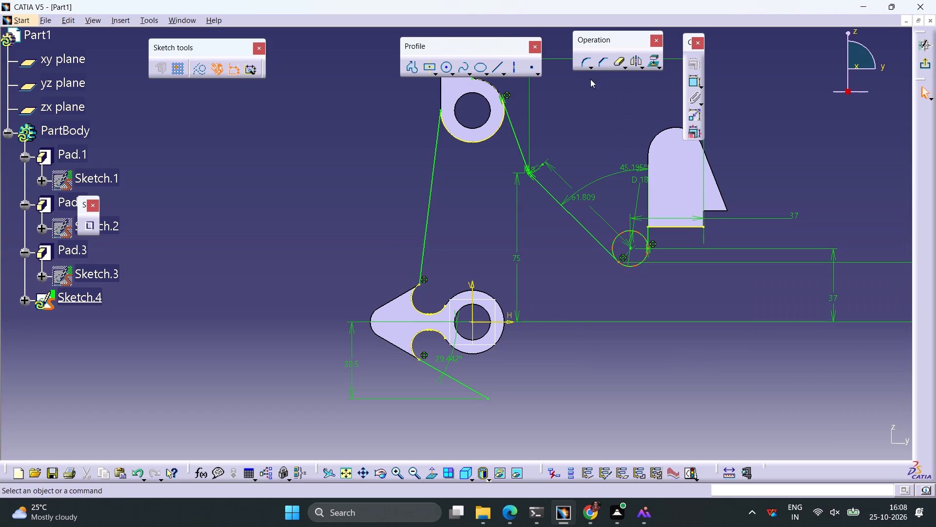
# Sketch a vertical line down from the arched pad's lower outer corner at H 116.5 mm, and a horizontal line connecting it to the lower slanted line's end.
pyautogui.click(493, 72)
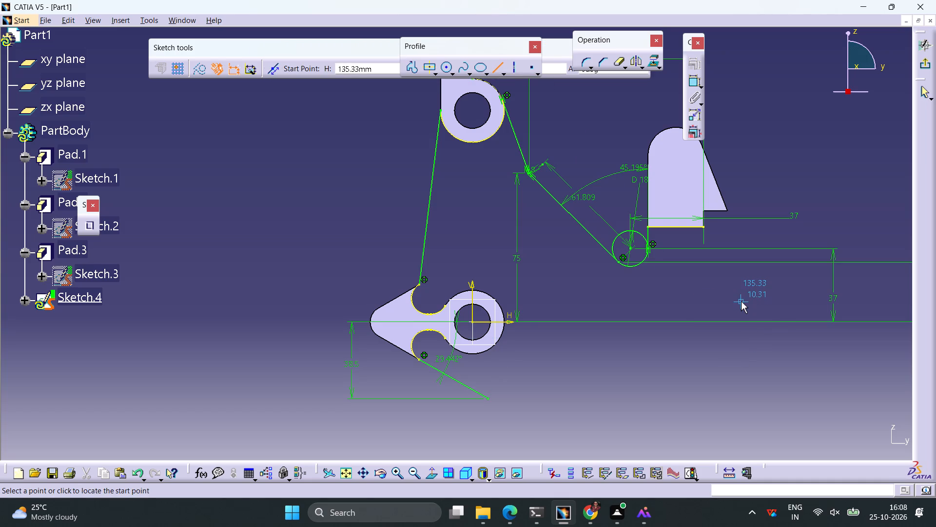
pyautogui.click(704, 227)
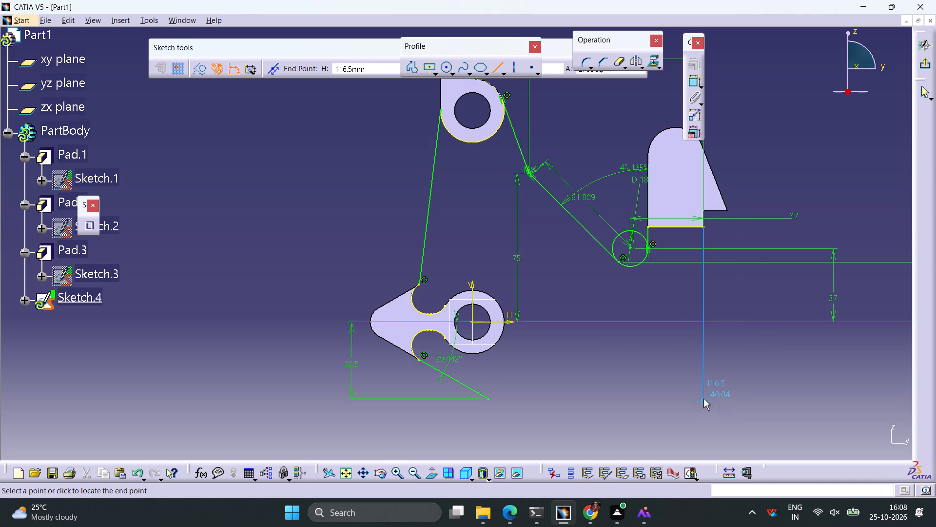
pyautogui.click(703, 399)
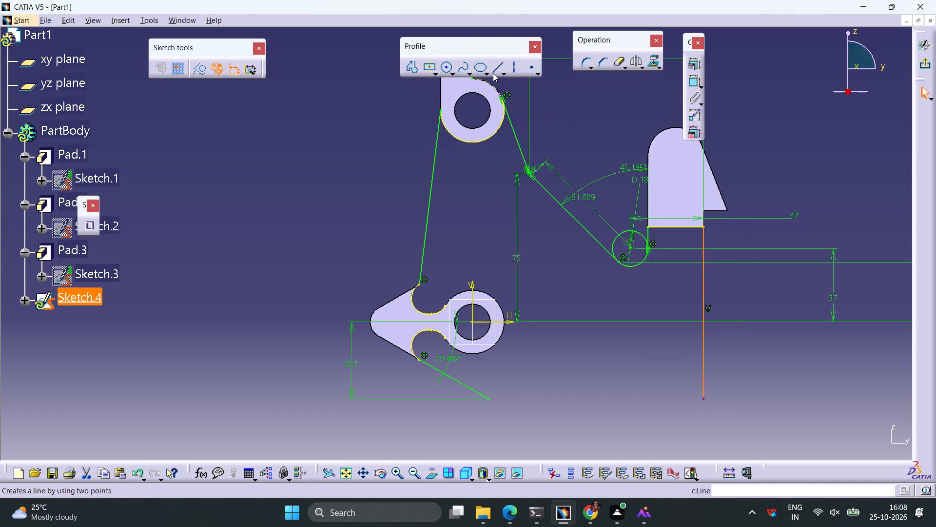
pyautogui.click(493, 73)
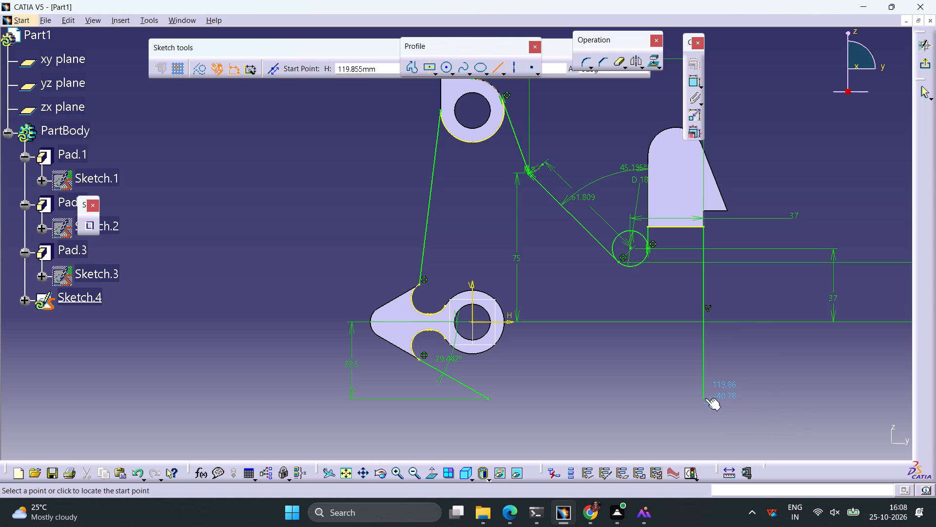
pyautogui.click(705, 398)
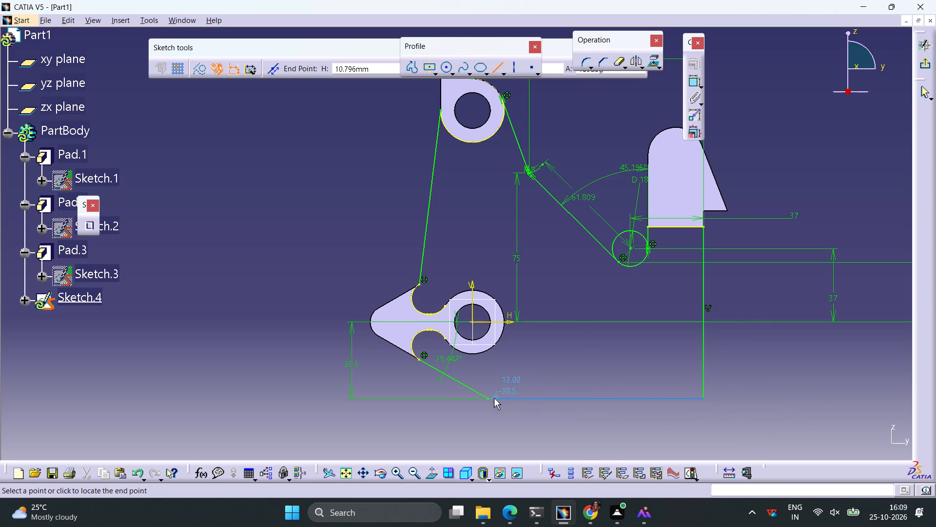
pyautogui.click(489, 398)
pyautogui.click(531, 367)
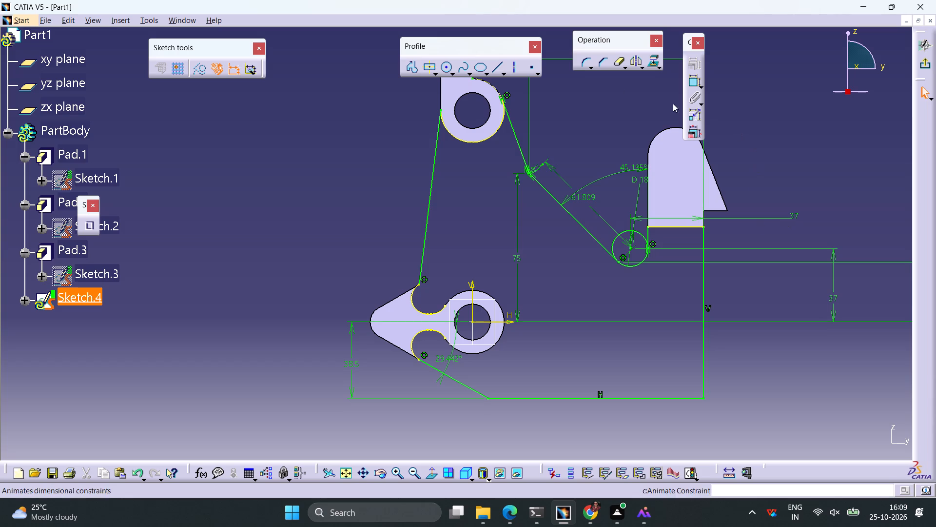
# Round the corner between the new bottom horizontal line and the outer vertical line with a 10 mm radius.
pyautogui.click(584, 68)
pyautogui.moveTo(684, 366); pyautogui.dragTo(661, 342, button='middle')
pyautogui.click(666, 377)
pyautogui.click(679, 360)
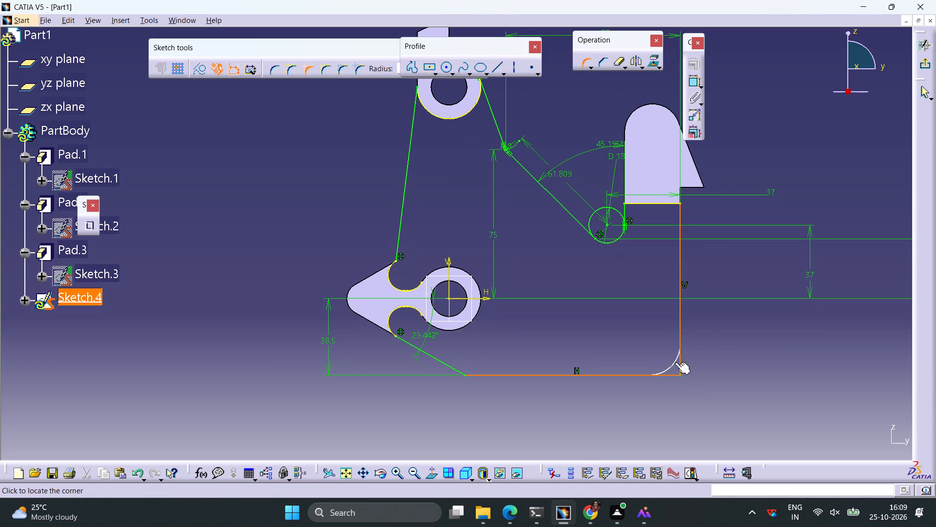
pyautogui.click(674, 362)
pyautogui.doubleClick(665, 357)
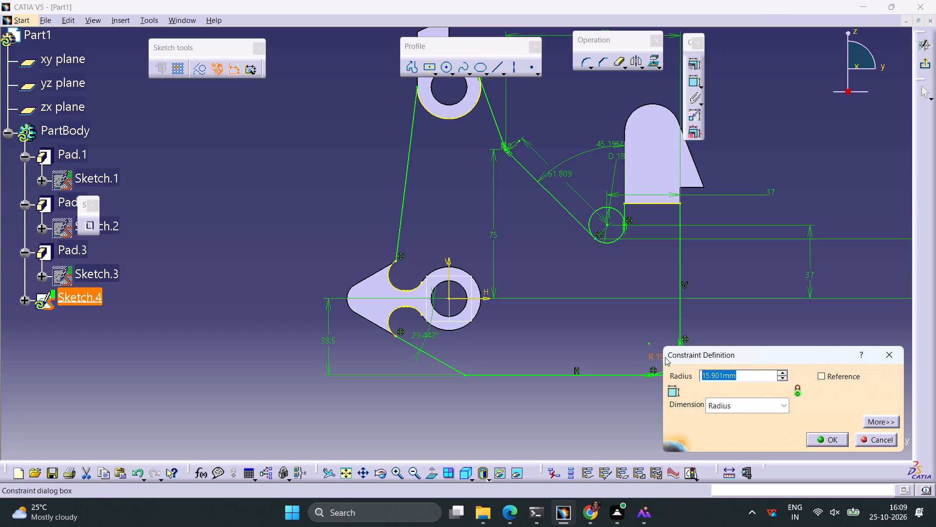
pyautogui.write('10')
pyautogui.press('Return')
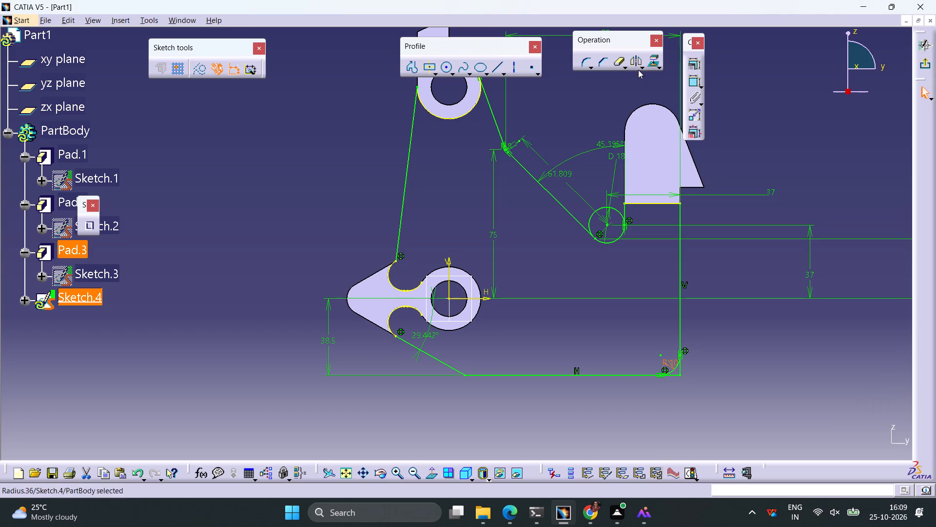
# Trim the leftover ends of the bottom horizontal and outer vertical lines that extend beyond the R10 corner arc.
pyautogui.click(616, 64)
pyautogui.moveTo(747, 371); pyautogui.dragTo(654, 307, button='middle')
pyautogui.keyDown('ctrl'); pyautogui.moveTo(613, 360); pyautogui.dragTo(611, 300, button='middle'); pyautogui.keyUp('ctrl')
pyautogui.moveTo(634, 329); pyautogui.dragTo(534, 226, button='middle')
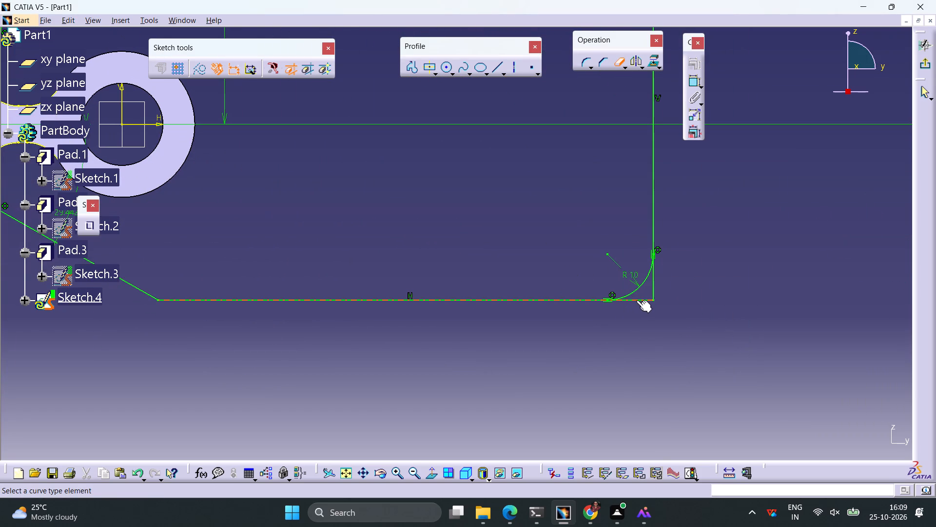
pyautogui.click(636, 300)
pyautogui.click(617, 65)
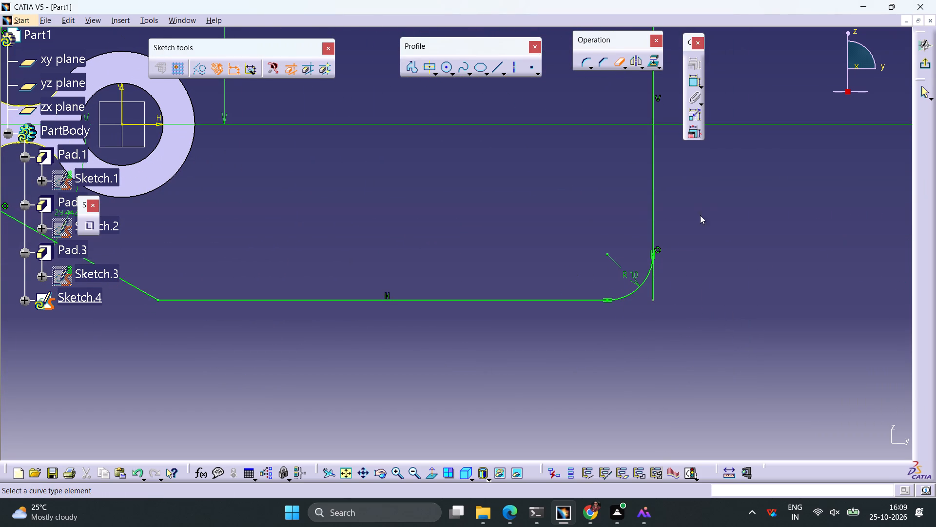
pyautogui.click(653, 285)
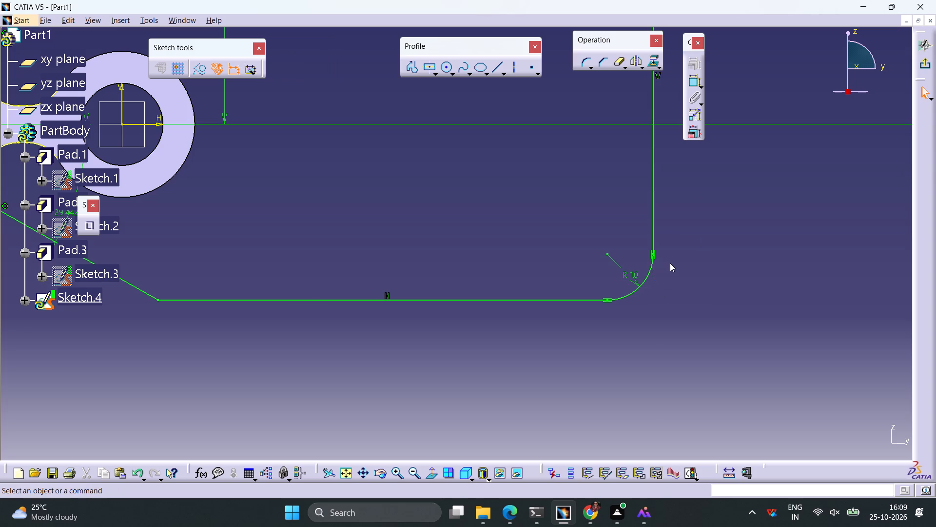
# Trim away the upper part of the D18 circle, keeping only the lower arc between its two tangent lines.
pyautogui.keyDown('ctrl'); pyautogui.moveTo(676, 252); pyautogui.dragTo(663, 320, button='middle'); pyautogui.keyUp('ctrl')
pyautogui.moveTo(594, 288); pyautogui.dragTo(658, 358, button='middle')
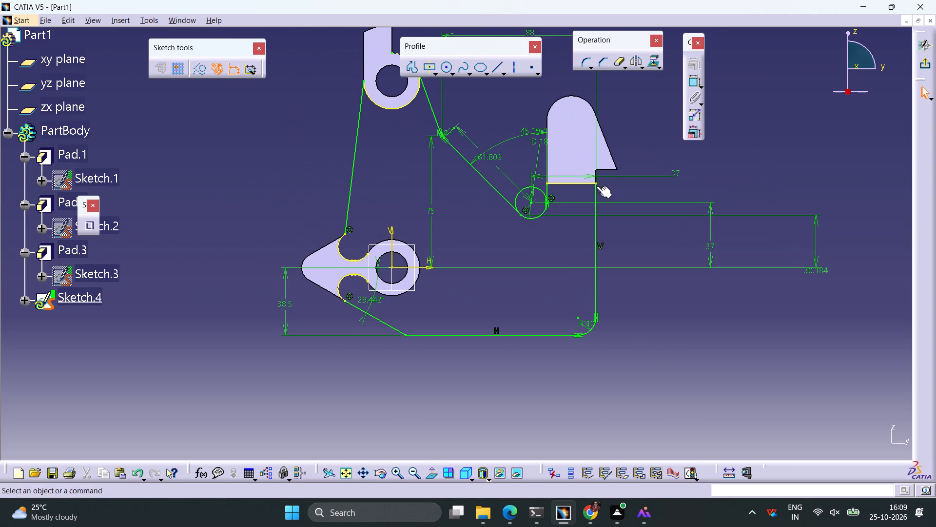
pyautogui.click(617, 63)
pyautogui.moveTo(567, 218); pyautogui.dragTo(561, 234, button='middle')
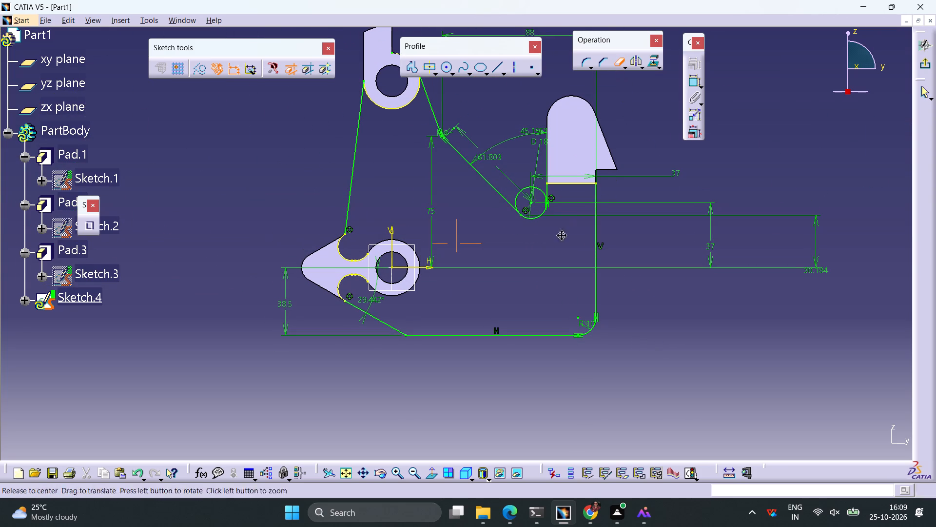
pyautogui.moveTo(561, 234); pyautogui.dragTo(552, 292, button='middle')
pyautogui.keyDown('ctrl'); pyautogui.moveTo(528, 334); pyautogui.dragTo(538, 252, button='middle'); pyautogui.keyUp('ctrl')
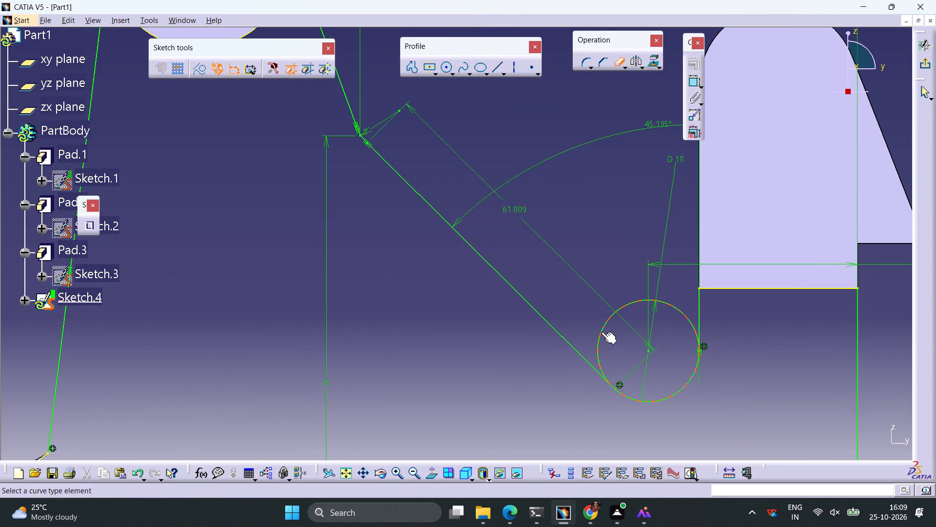
pyautogui.click(601, 332)
pyautogui.keyDown('ctrl'); pyautogui.moveTo(619, 245); pyautogui.dragTo(606, 332, button='middle'); pyautogui.keyUp('ctrl')
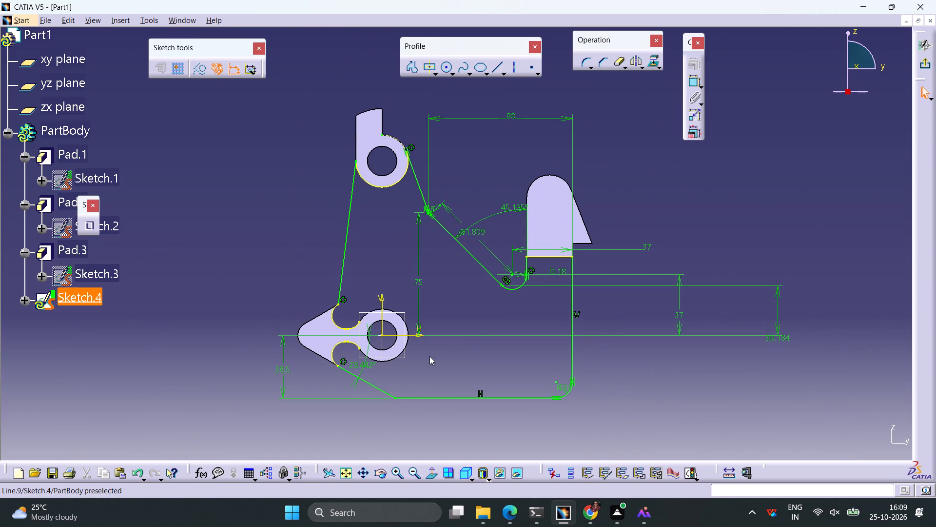
# Project the outer circular edge of Pad.2's ring around the sketch origin.
pyautogui.click(407, 340)
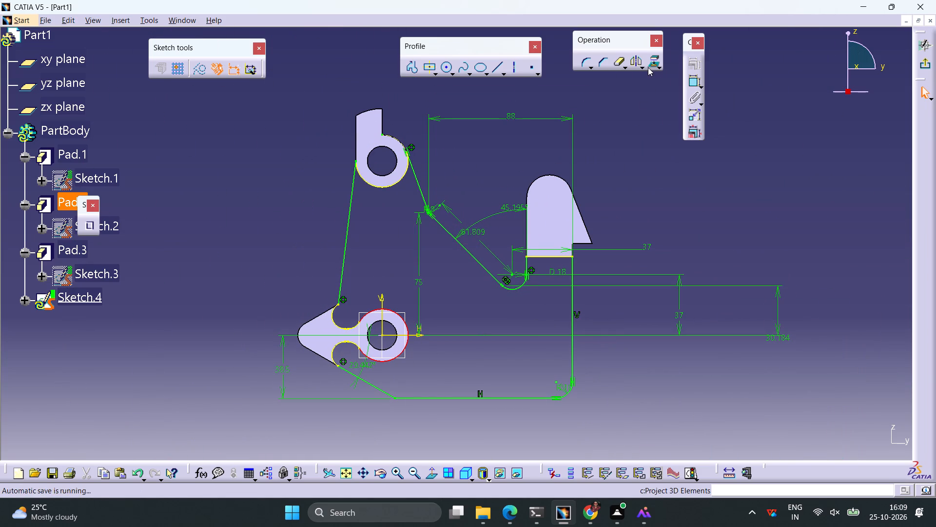
pyautogui.click(650, 65)
pyautogui.click(827, 443)
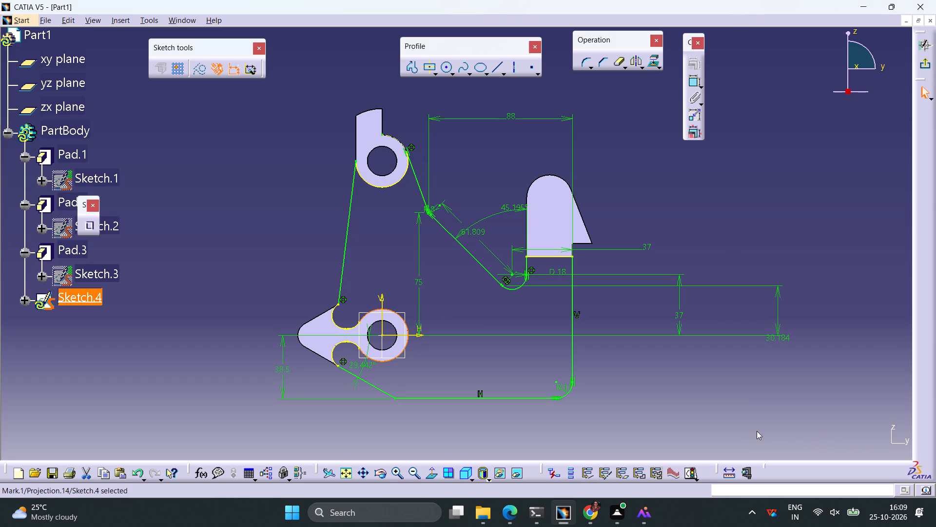
pyautogui.click(684, 443)
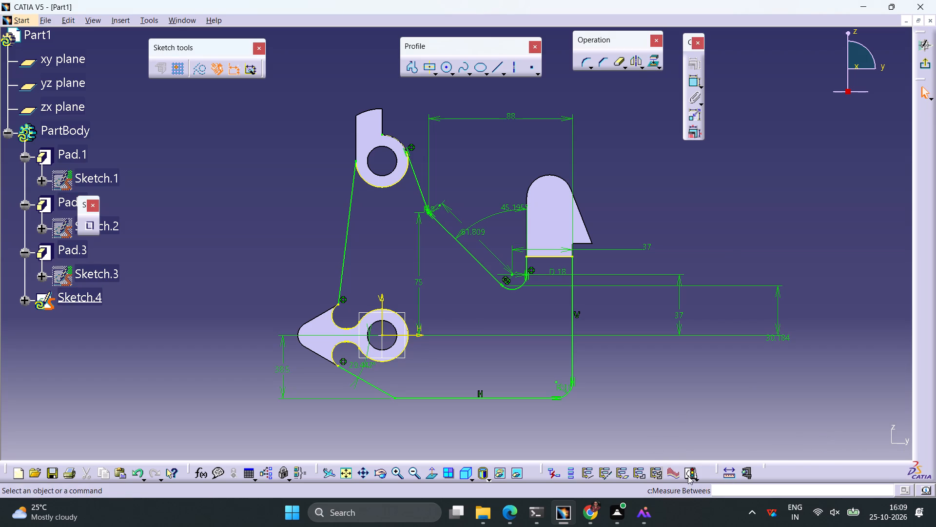
# Check the solving status in Sketch Analysis, examining the diagnostic details and the projected edges used by the sketch.
pyautogui.click(690, 473)
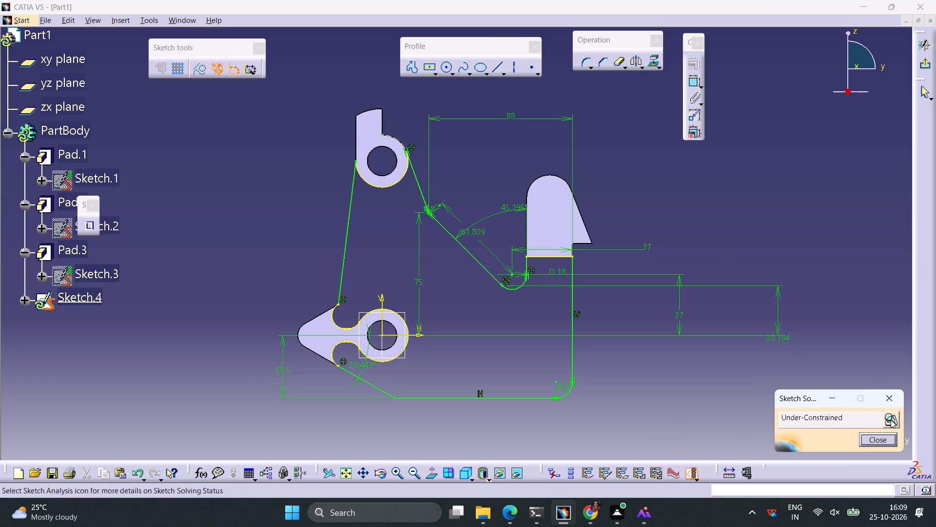
pyautogui.click(891, 420)
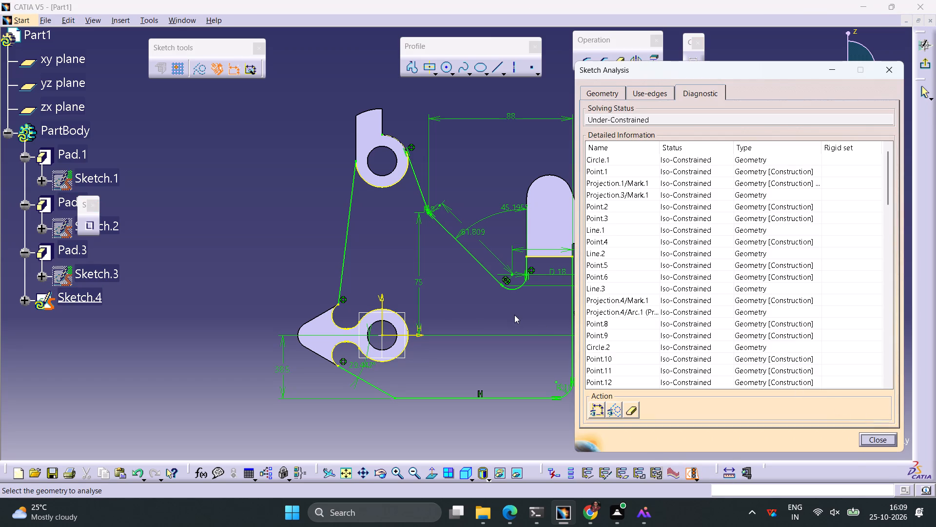
pyautogui.moveTo(514, 316); pyautogui.dragTo(384, 274, button='middle')
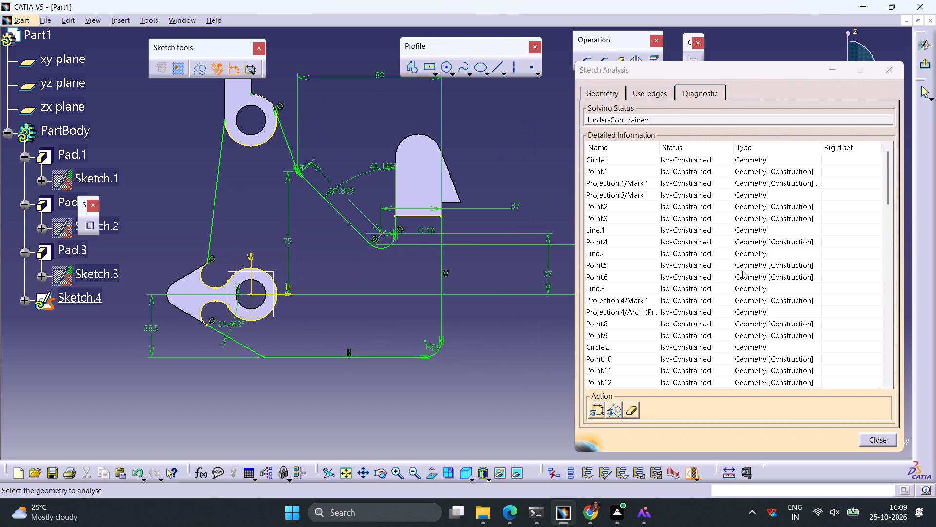
pyautogui.scroll(-7, 742, 271)
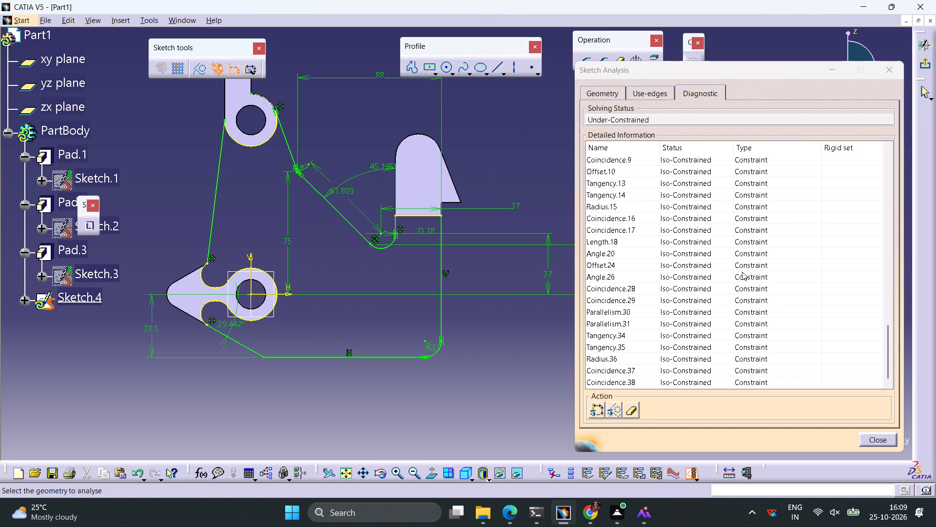
pyautogui.scroll(-5, 742, 272)
pyautogui.scroll(13, 742, 275)
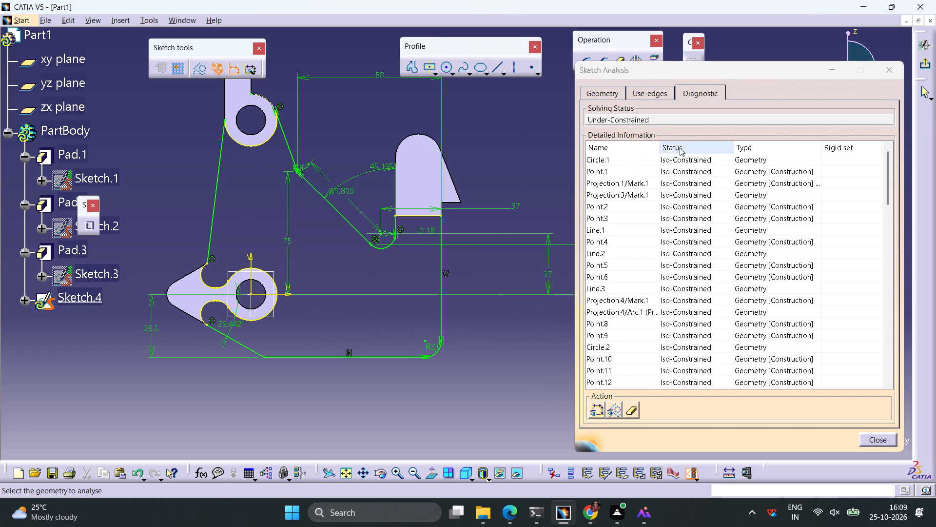
pyautogui.click(655, 95)
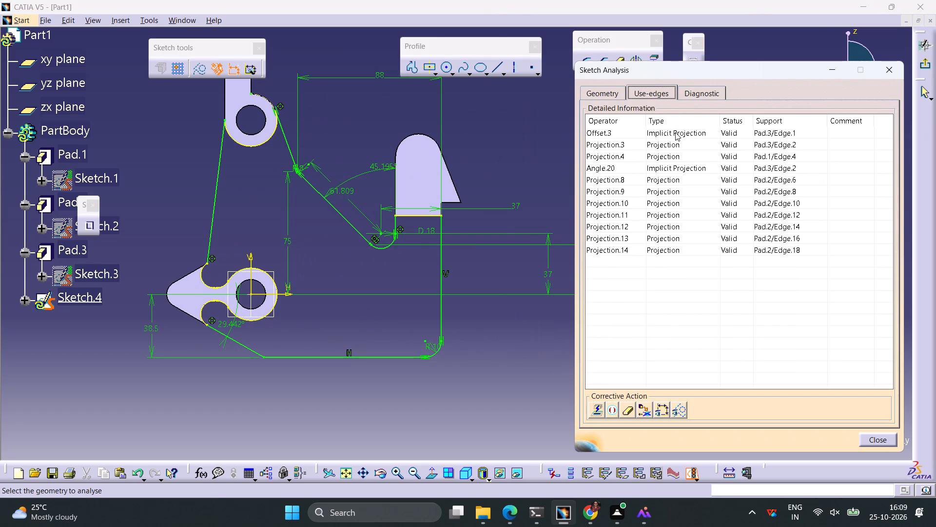
# Delete the Offset.3 implicit projection of Pad.3/Edge.1 through the sketch analysis and close it.
pyautogui.click(675, 132)
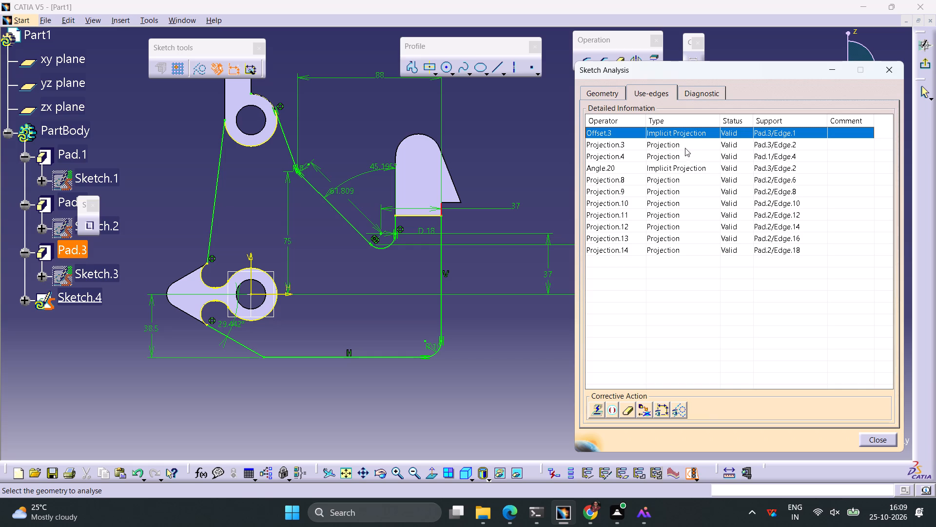
pyautogui.click(552, 353)
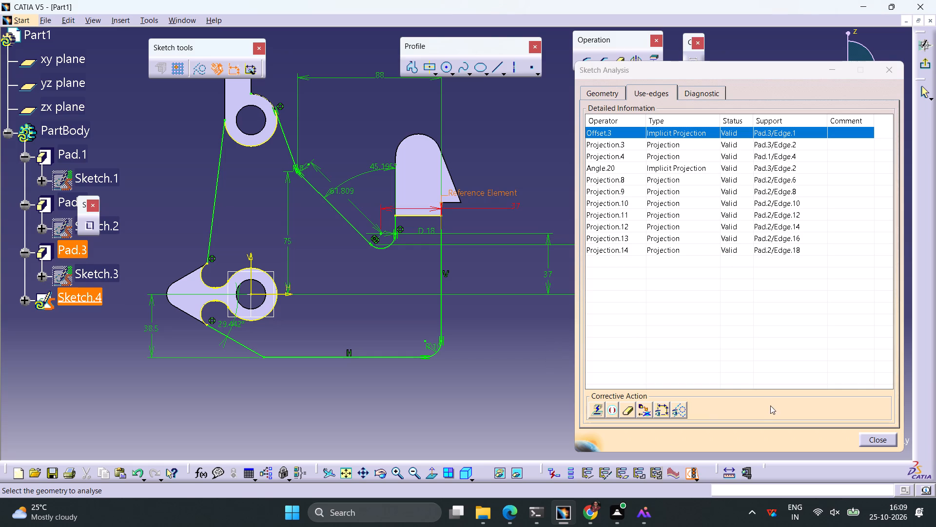
pyautogui.click(628, 410)
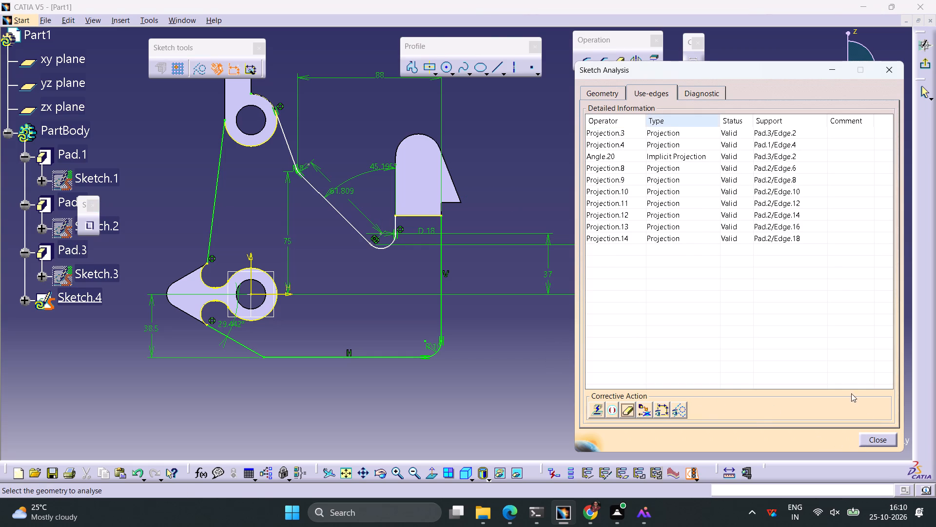
pyautogui.click(884, 436)
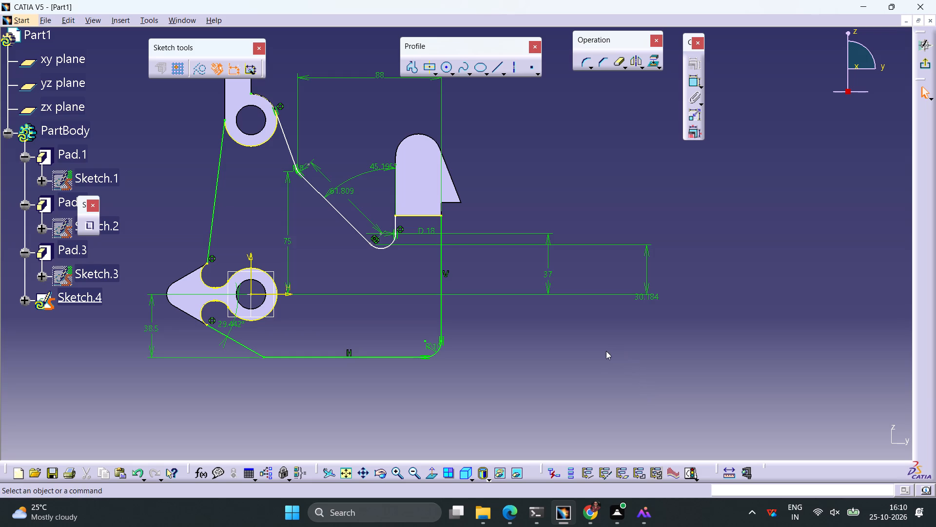
# Dimension the horizontal distance from the centre point beside the upper bend to the sketch's vertical axis.
pyautogui.keyDown('ctrl'); pyautogui.moveTo(606, 351); pyautogui.dragTo(606, 358, button='middle'); pyautogui.keyUp('ctrl')
pyautogui.moveTo(574, 356); pyautogui.dragTo(696, 398, button='middle')
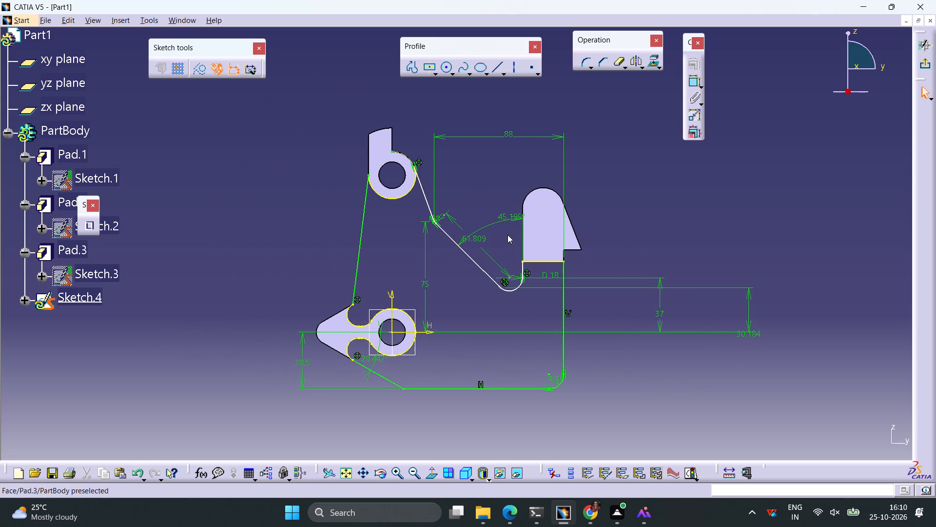
pyautogui.moveTo(489, 193); pyautogui.dragTo(519, 219, button='middle')
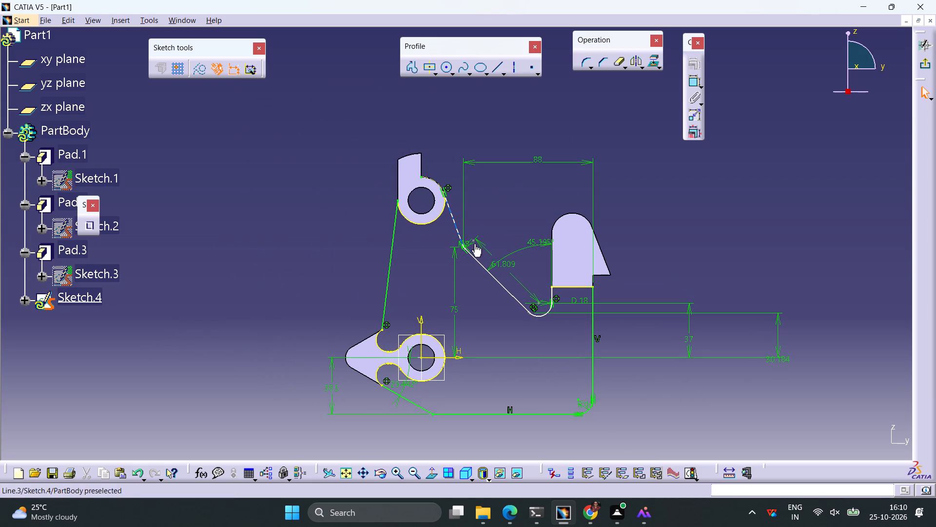
pyautogui.click(474, 241)
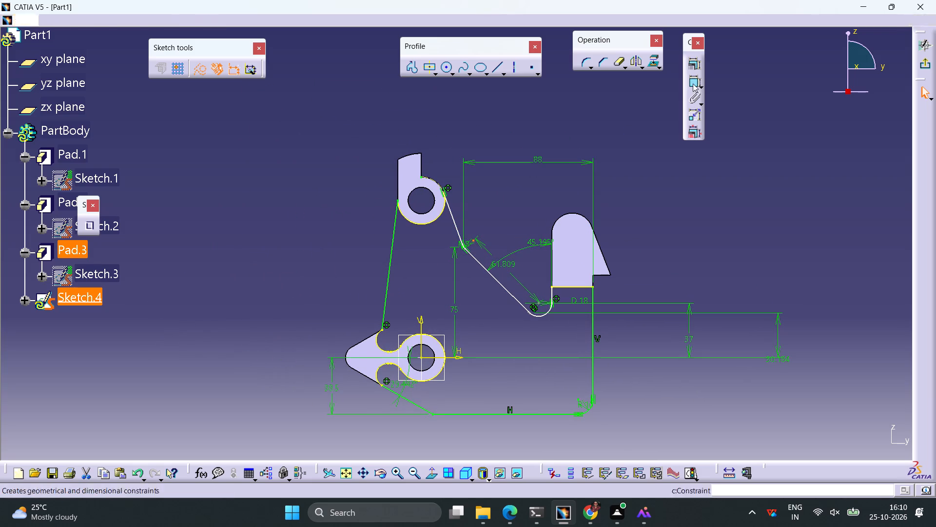
pyautogui.click(693, 83)
pyautogui.click(420, 325)
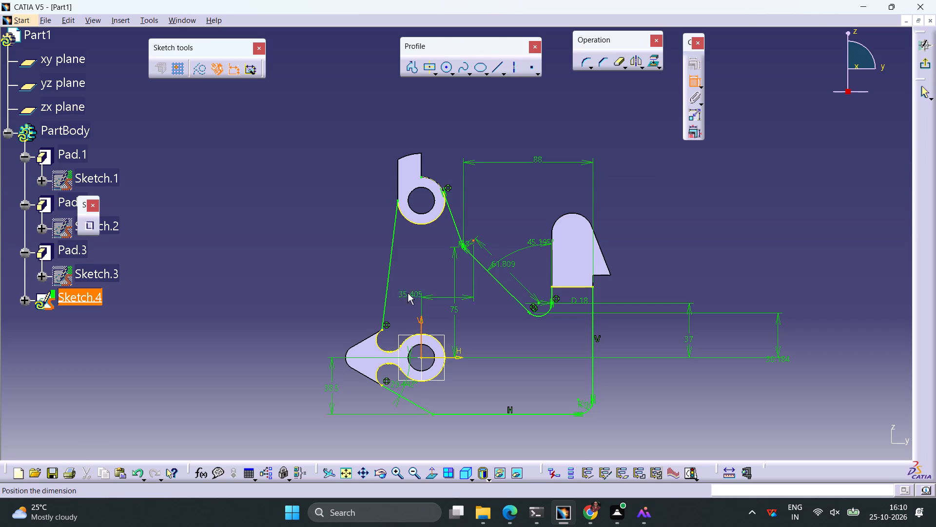
pyautogui.click(313, 252)
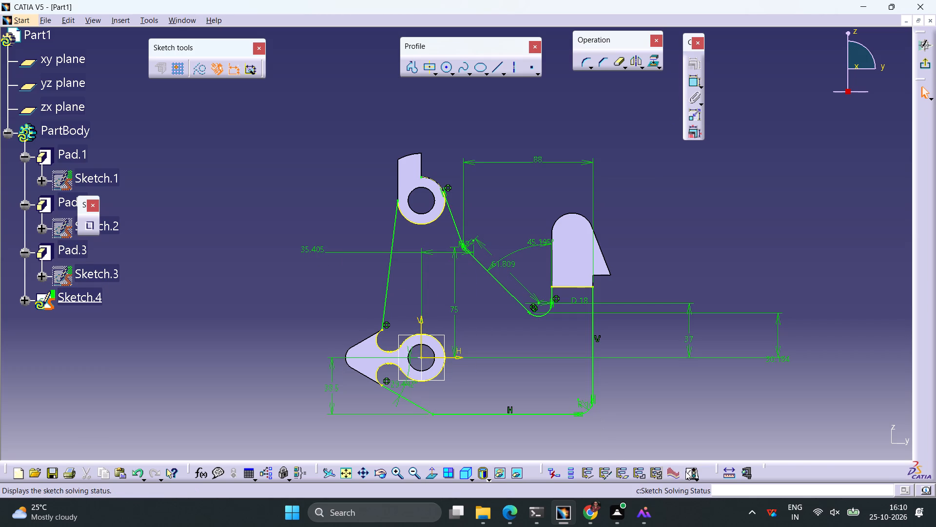
# Check the solving status of the sketch and close the status report.
pyautogui.click(687, 471)
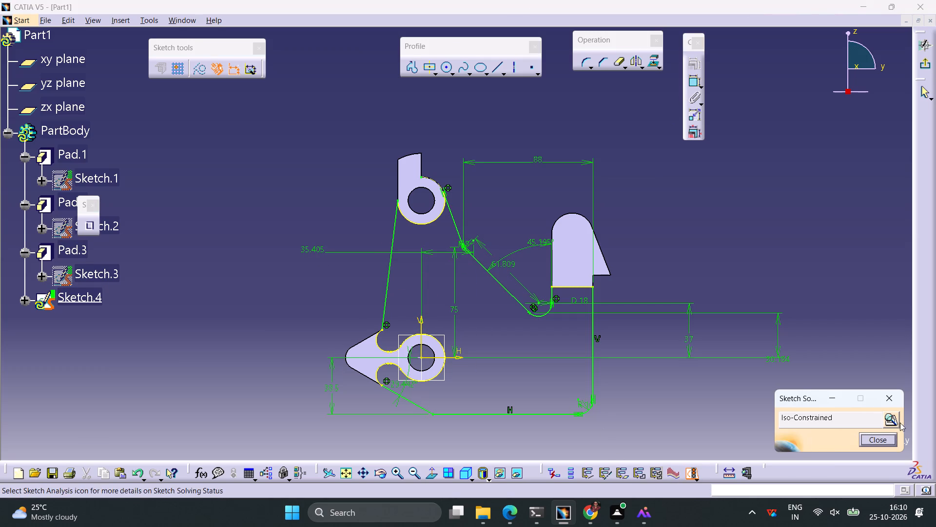
pyautogui.click(883, 439)
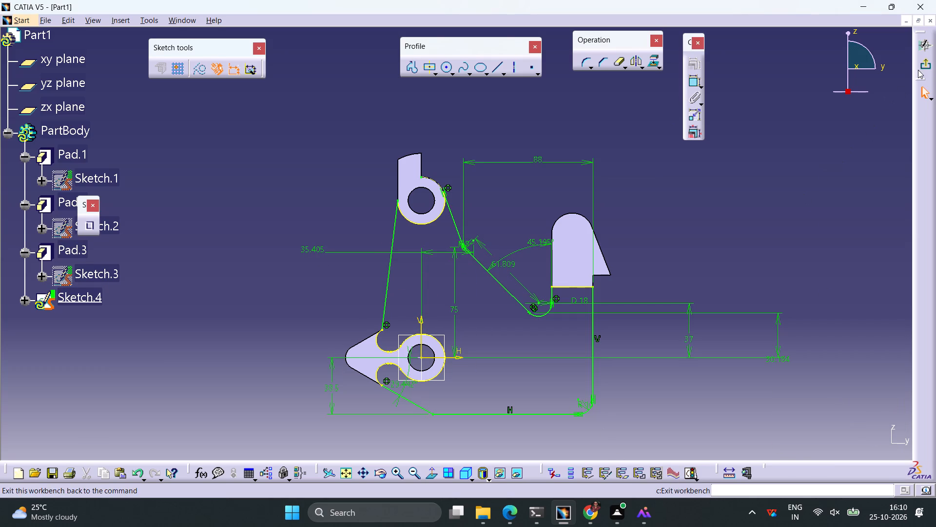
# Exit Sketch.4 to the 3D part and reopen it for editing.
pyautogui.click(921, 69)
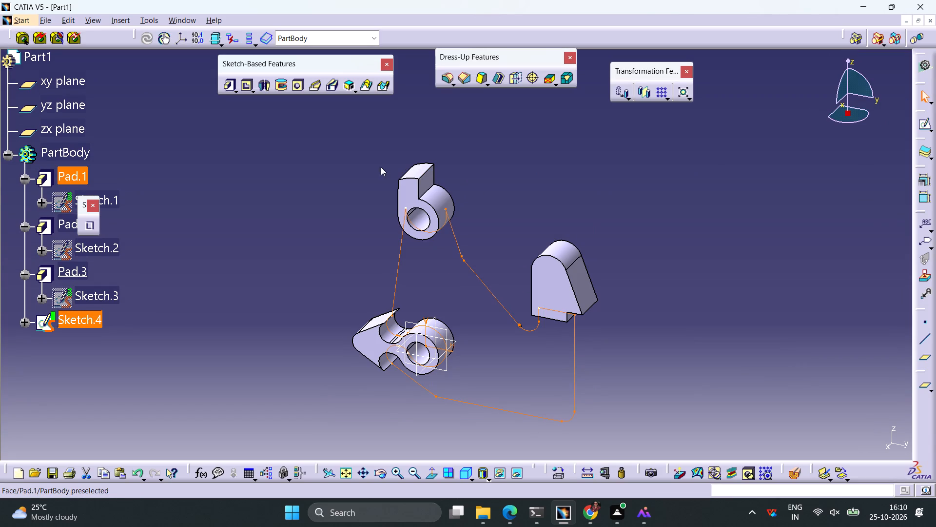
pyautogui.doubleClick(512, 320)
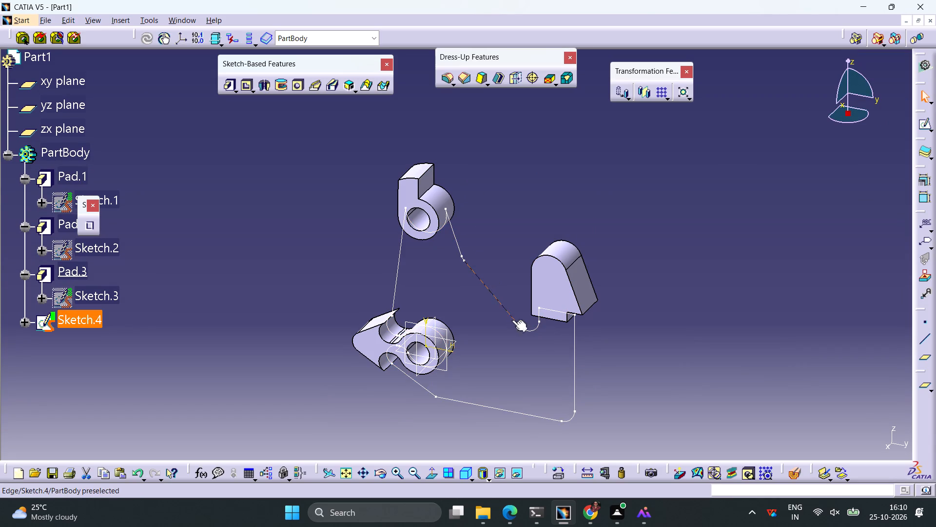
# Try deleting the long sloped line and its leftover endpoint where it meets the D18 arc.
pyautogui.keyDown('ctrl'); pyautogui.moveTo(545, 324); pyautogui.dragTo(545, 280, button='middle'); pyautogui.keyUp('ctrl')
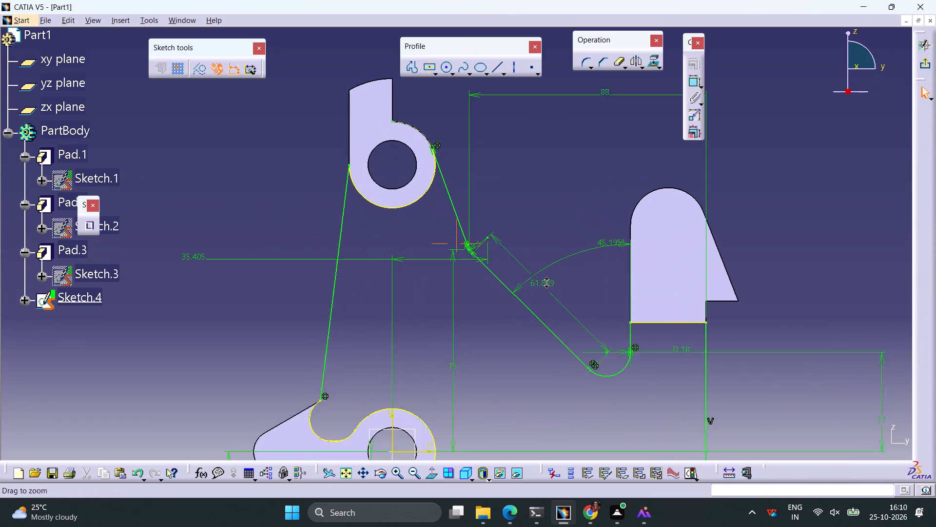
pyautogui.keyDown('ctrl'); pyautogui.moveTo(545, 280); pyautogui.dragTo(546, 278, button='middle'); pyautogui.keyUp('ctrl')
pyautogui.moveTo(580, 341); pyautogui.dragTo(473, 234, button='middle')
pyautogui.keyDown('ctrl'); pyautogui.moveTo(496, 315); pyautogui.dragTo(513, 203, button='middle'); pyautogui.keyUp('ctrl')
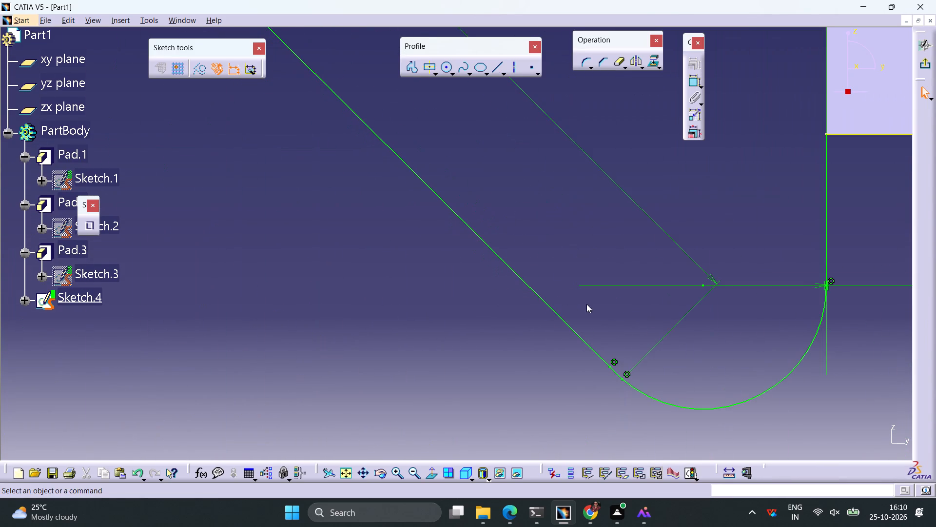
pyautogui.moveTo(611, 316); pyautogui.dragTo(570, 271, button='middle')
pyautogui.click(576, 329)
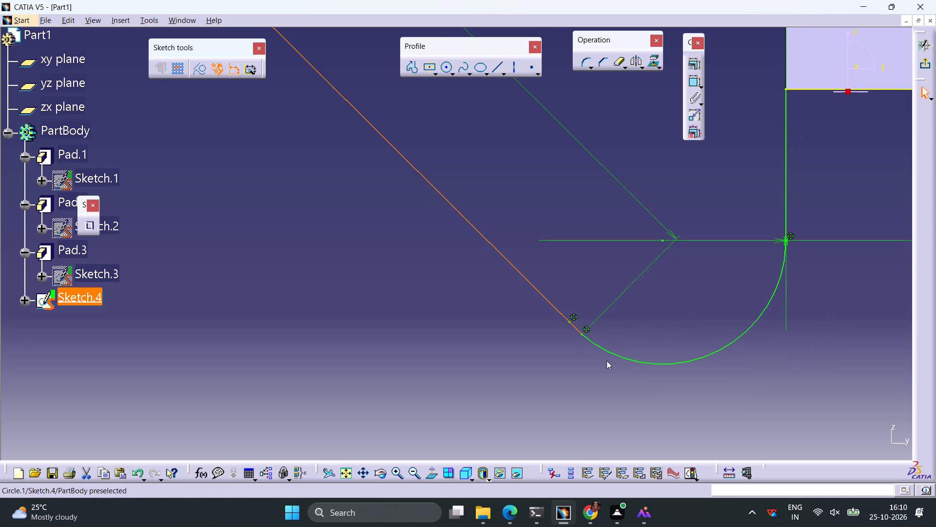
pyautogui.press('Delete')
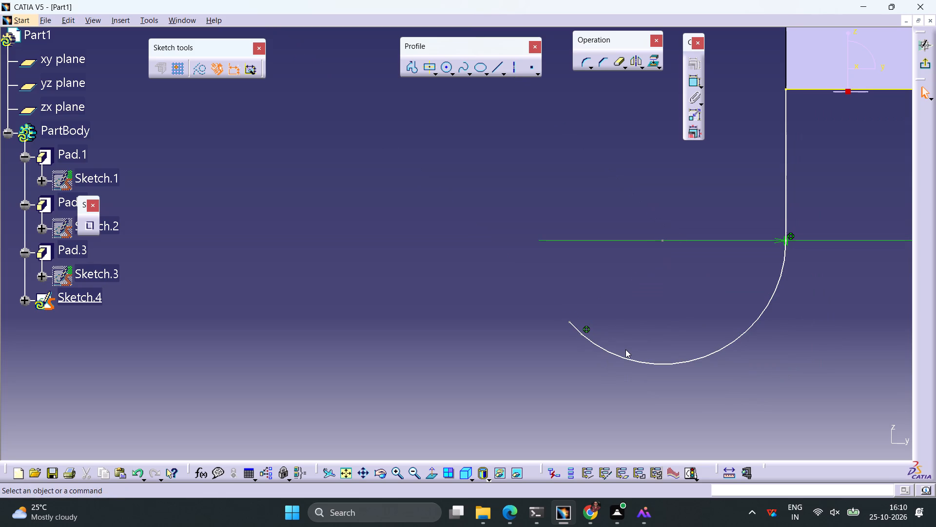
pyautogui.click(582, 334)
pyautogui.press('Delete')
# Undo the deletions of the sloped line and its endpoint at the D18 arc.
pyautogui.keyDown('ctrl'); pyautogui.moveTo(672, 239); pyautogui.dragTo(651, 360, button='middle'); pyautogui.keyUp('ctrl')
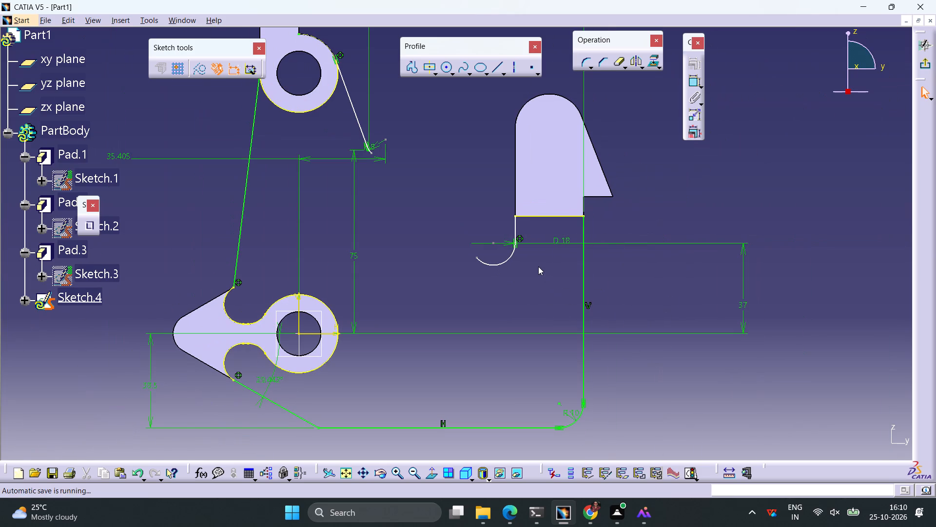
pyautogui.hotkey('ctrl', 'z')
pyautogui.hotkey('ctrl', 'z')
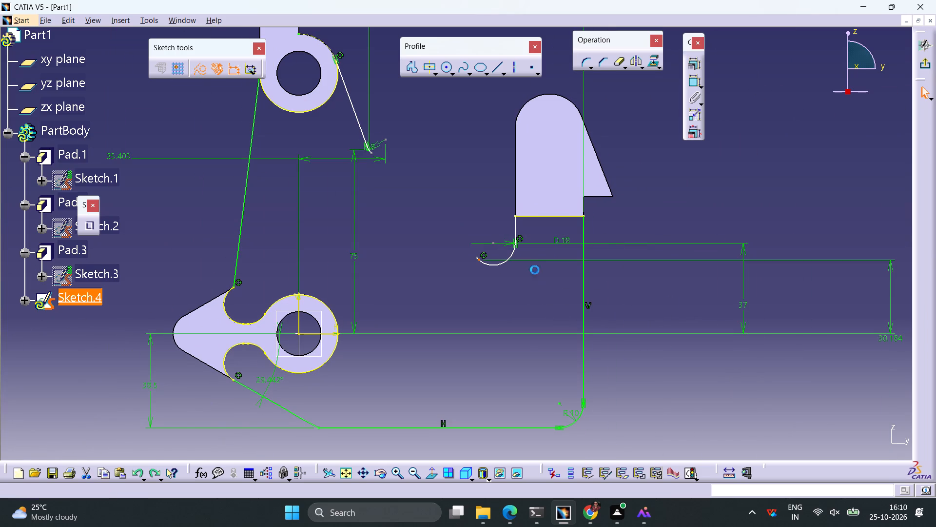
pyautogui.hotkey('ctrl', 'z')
# Examine the junction between the long sloped line and the D18 arc up close.
pyautogui.click(499, 292)
pyautogui.keyDown('ctrl'); pyautogui.moveTo(486, 281); pyautogui.dragTo(486, 269, button='middle'); pyautogui.keyUp('ctrl')
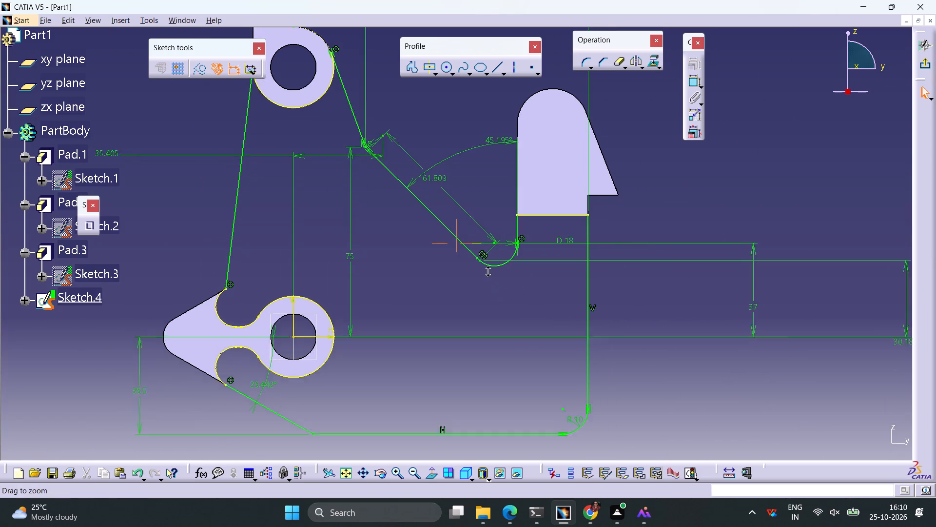
pyautogui.keyDown('ctrl'); pyautogui.moveTo(486, 269); pyautogui.dragTo(520, 162, button='middle'); pyautogui.keyUp('ctrl')
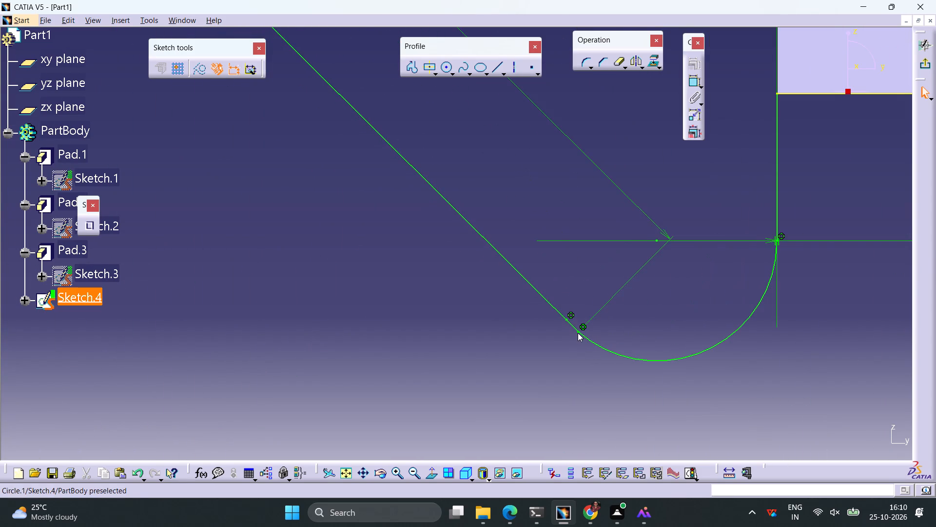
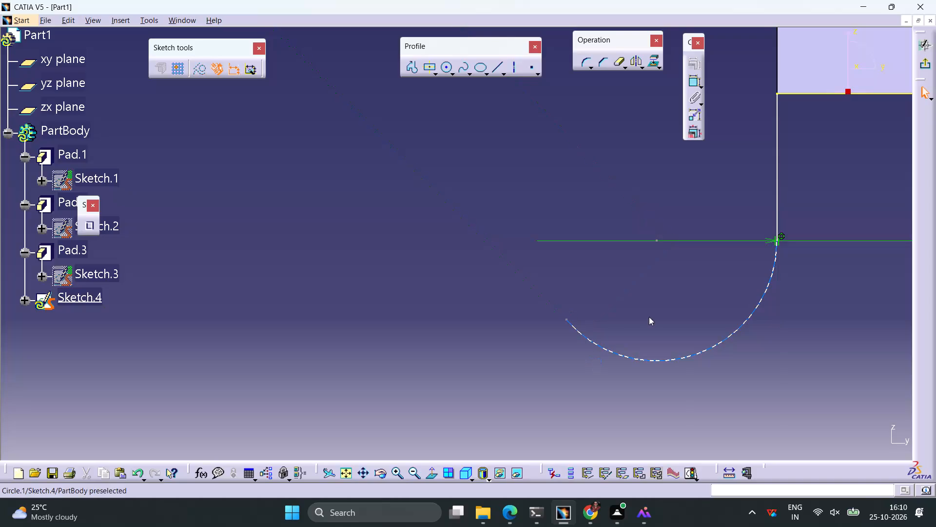
# Draw a straight line from the open end of the D18 arc to the lower end of the small upper arc.
pyautogui.keyDown('ctrl'); pyautogui.moveTo(635, 285); pyautogui.dragTo(618, 396, button='middle'); pyautogui.keyUp('ctrl')
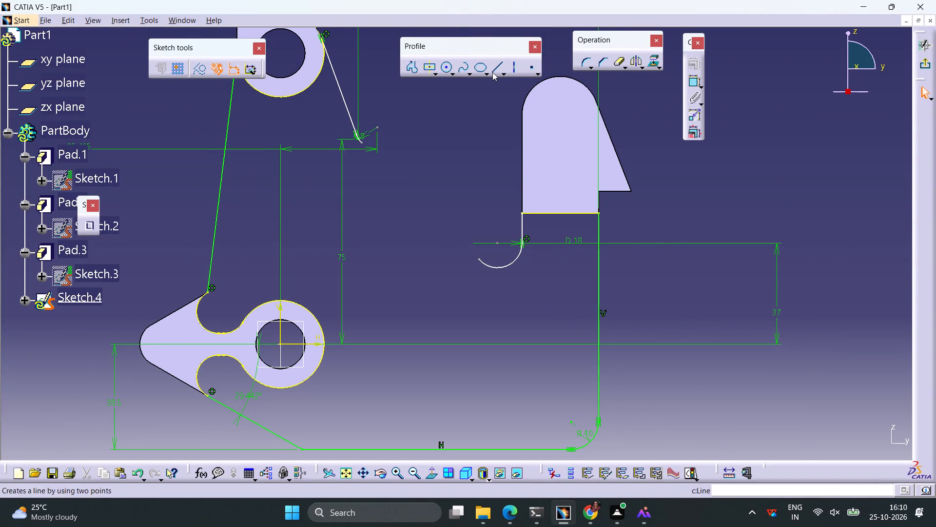
pyautogui.click(492, 72)
pyautogui.click(481, 259)
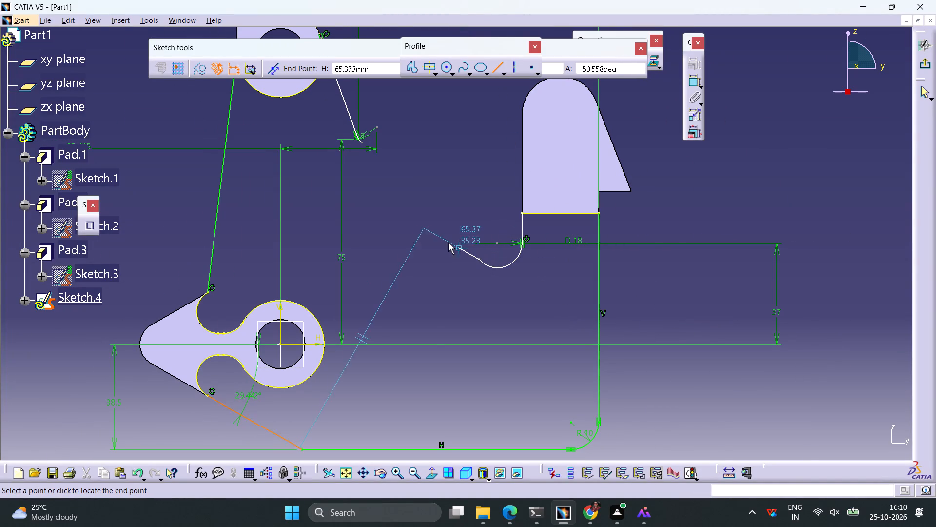
pyautogui.moveTo(435, 216); pyautogui.dragTo(476, 322, button='middle')
pyautogui.keyDown('ctrl'); pyautogui.moveTo(409, 303); pyautogui.dragTo(415, 213, button='middle'); pyautogui.keyUp('ctrl')
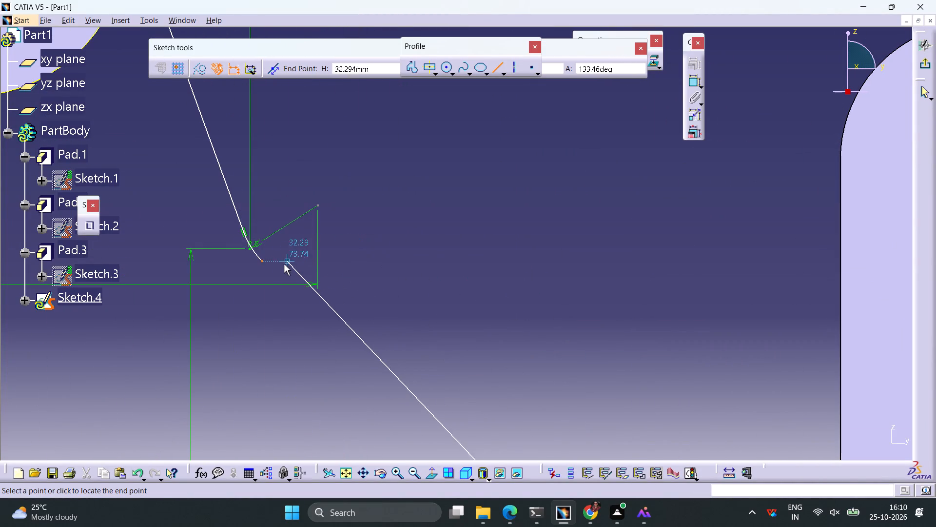
pyautogui.click(263, 263)
pyautogui.click(382, 270)
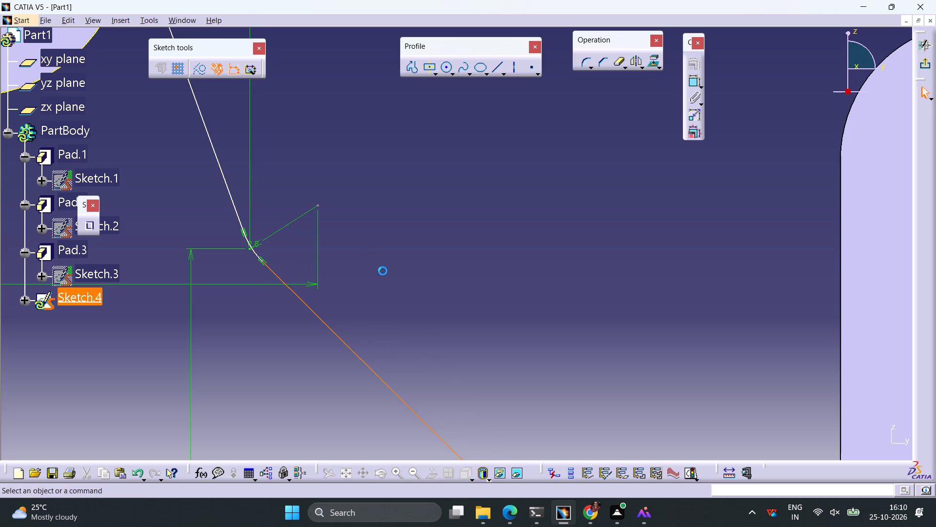
# Dimension the vertical distance from the small upper arc's centre point to the sketch's horizontal axis.
pyautogui.keyDown('ctrl'); pyautogui.moveTo(485, 253); pyautogui.dragTo(487, 342, button='middle'); pyautogui.keyUp('ctrl')
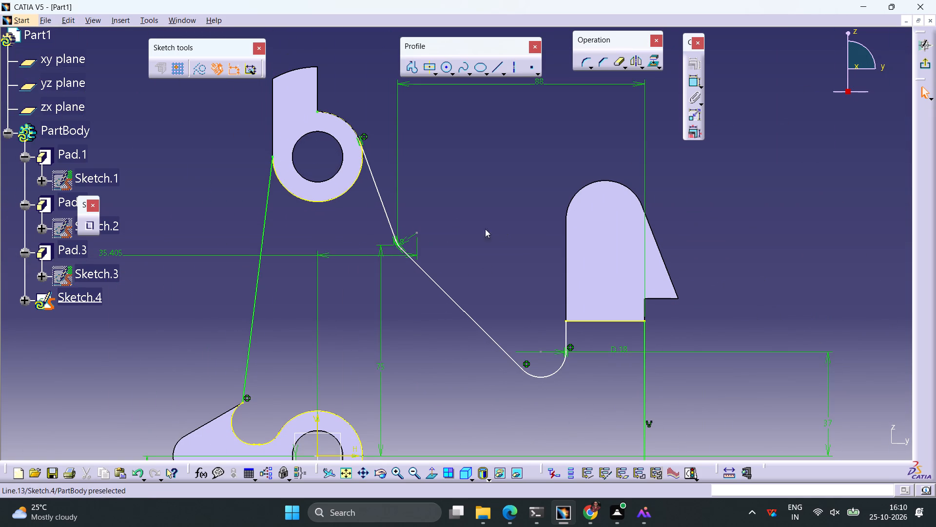
pyautogui.click(418, 233)
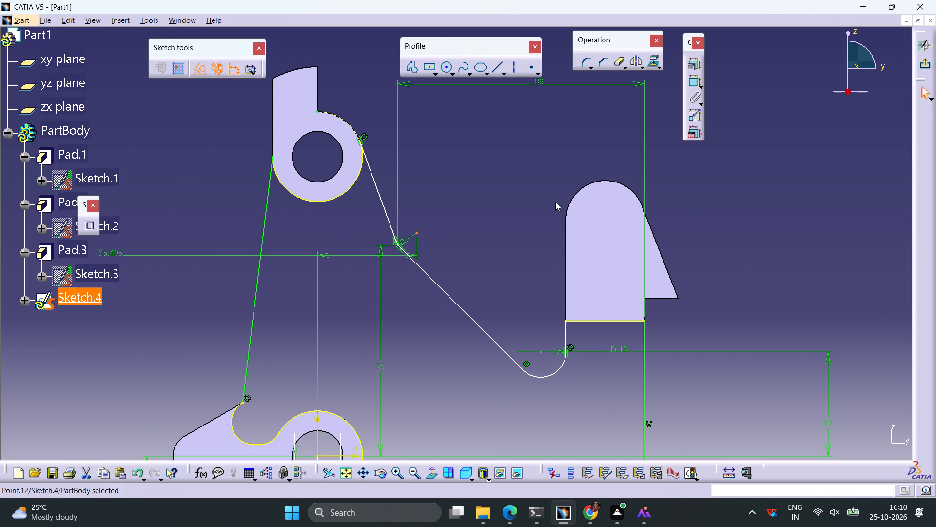
pyautogui.click(689, 81)
pyautogui.moveTo(469, 272); pyautogui.dragTo(500, 181, button='middle')
pyautogui.click(383, 365)
pyautogui.click(452, 315)
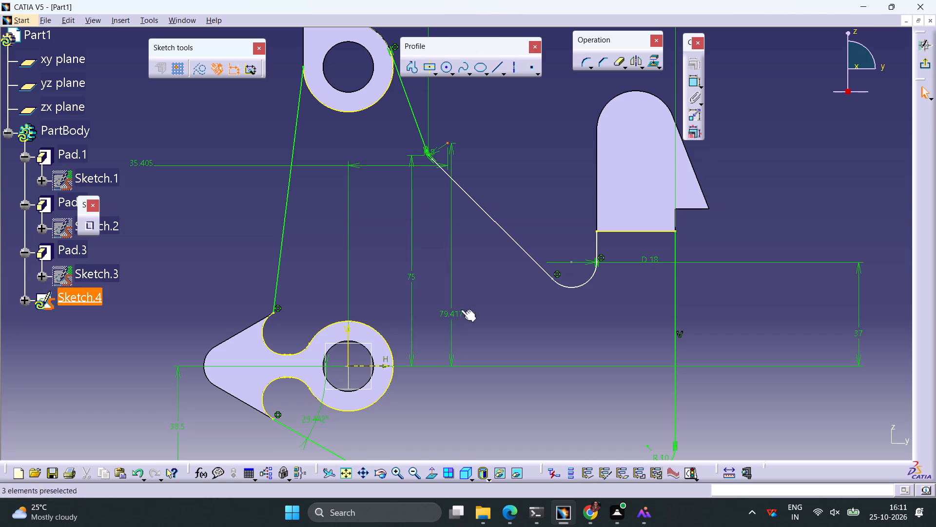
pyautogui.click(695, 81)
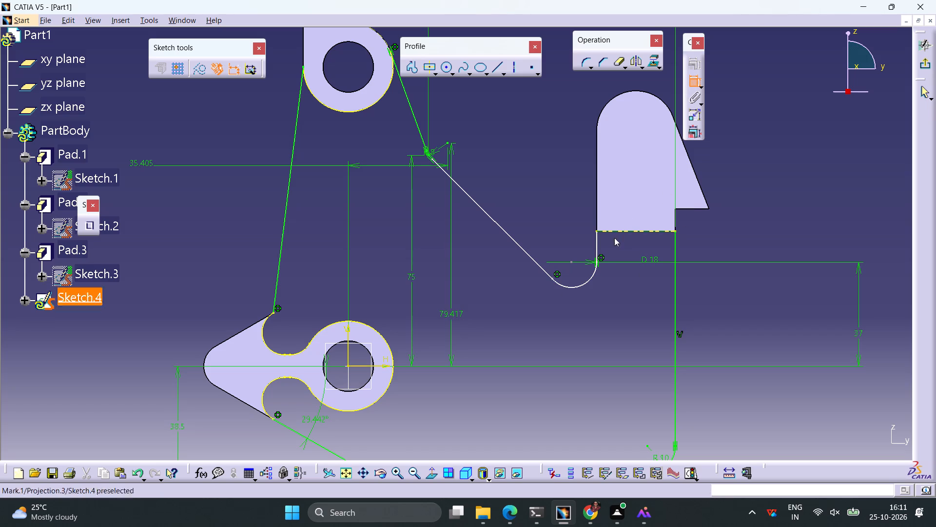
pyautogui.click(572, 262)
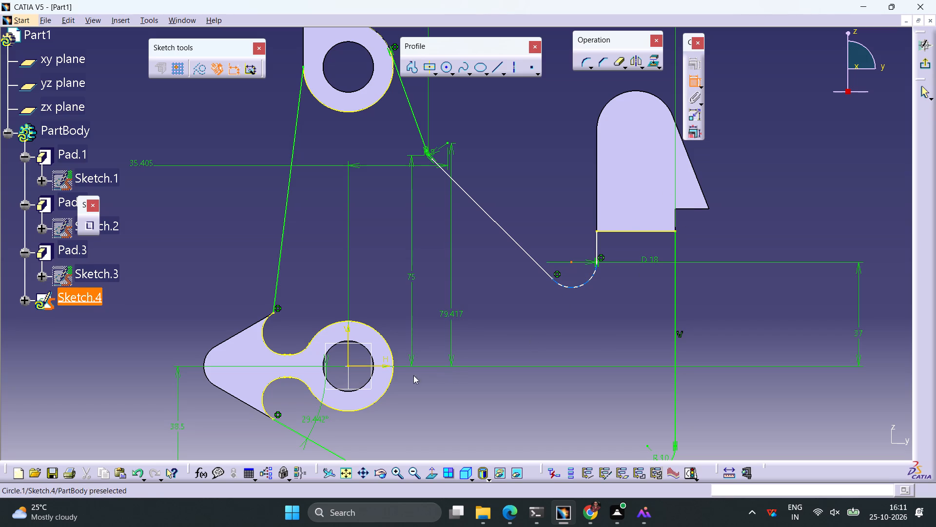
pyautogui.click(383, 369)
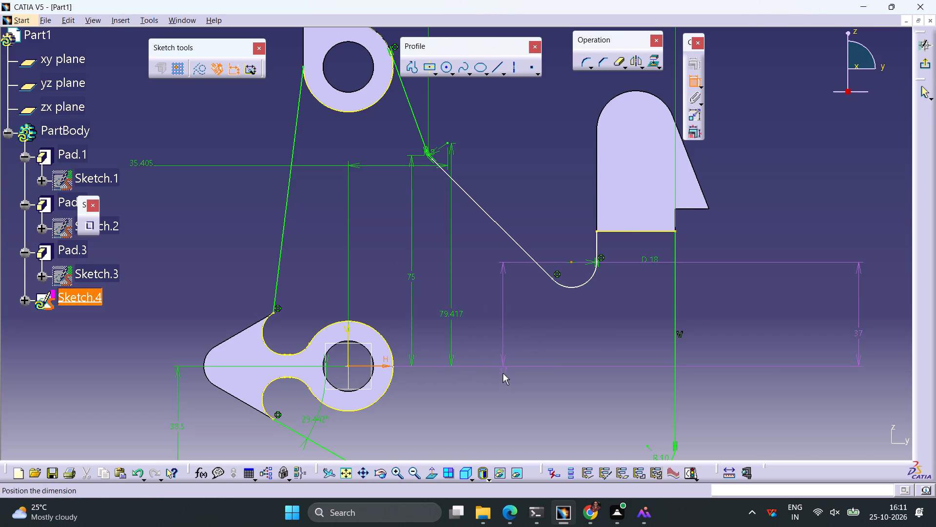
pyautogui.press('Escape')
# Dimension the horizontal distance from the D18 arc's centre to the sketch's vertical axis.
pyautogui.click(694, 85)
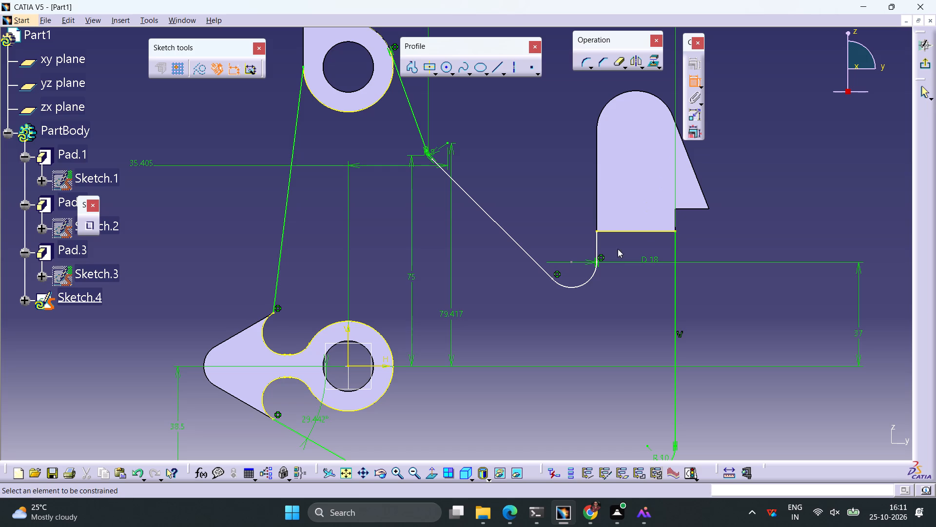
pyautogui.click(571, 262)
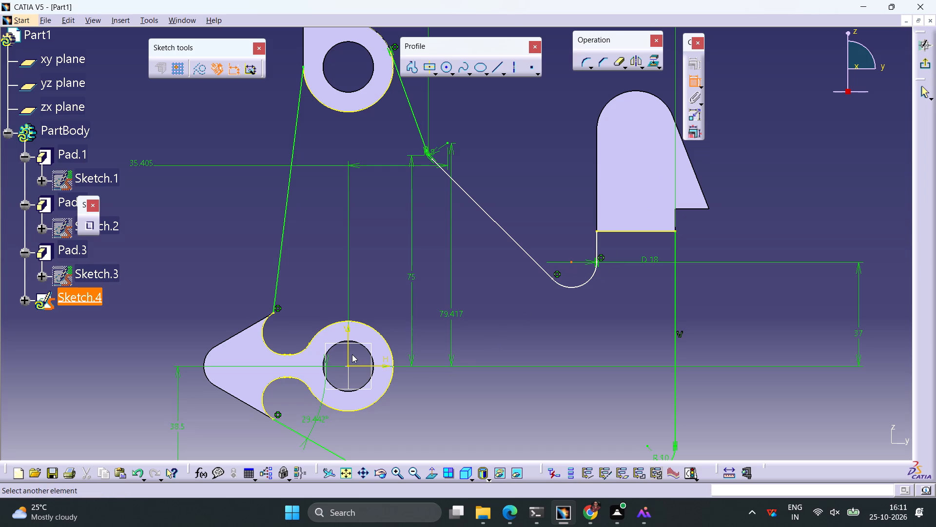
pyautogui.click(349, 358)
pyautogui.click(503, 319)
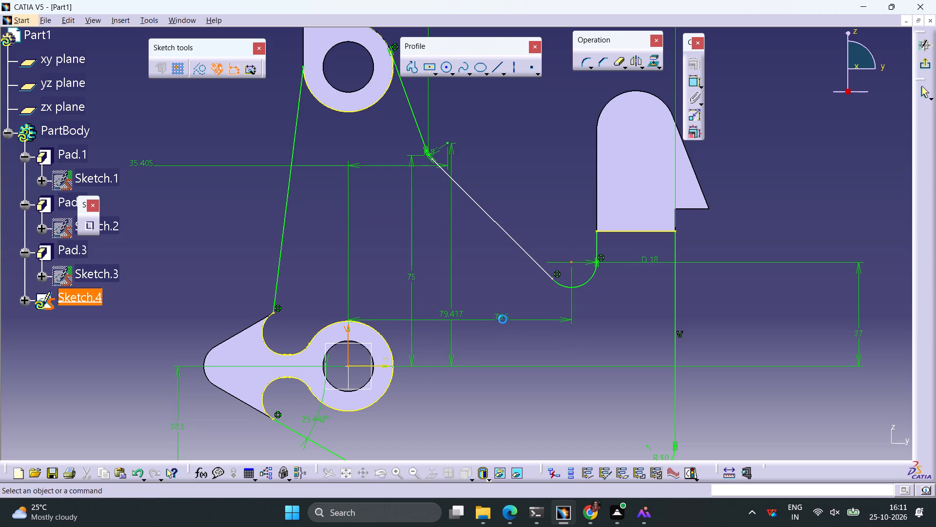
# Dimension the length of the long sloped line.
pyautogui.click(697, 79)
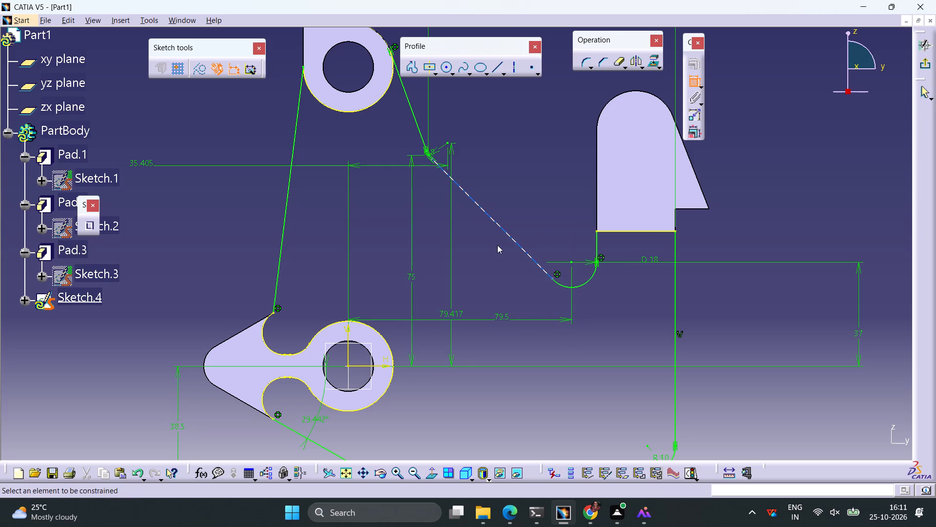
pyautogui.click(511, 238)
pyautogui.click(570, 234)
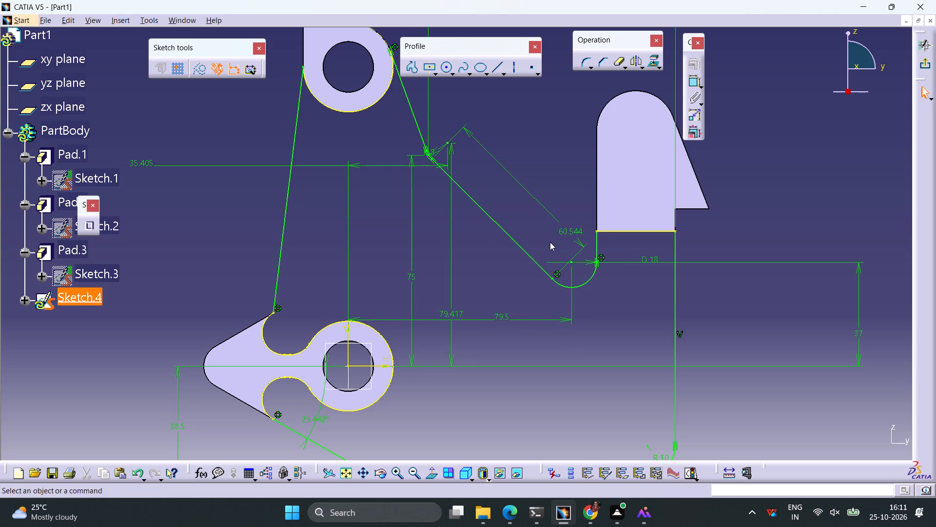
# Run the sketch diagnostic and delete the under-constrained Point.40 at the junction of the sloped line and D18 arc.
pyautogui.click(691, 474)
pyautogui.click(886, 423)
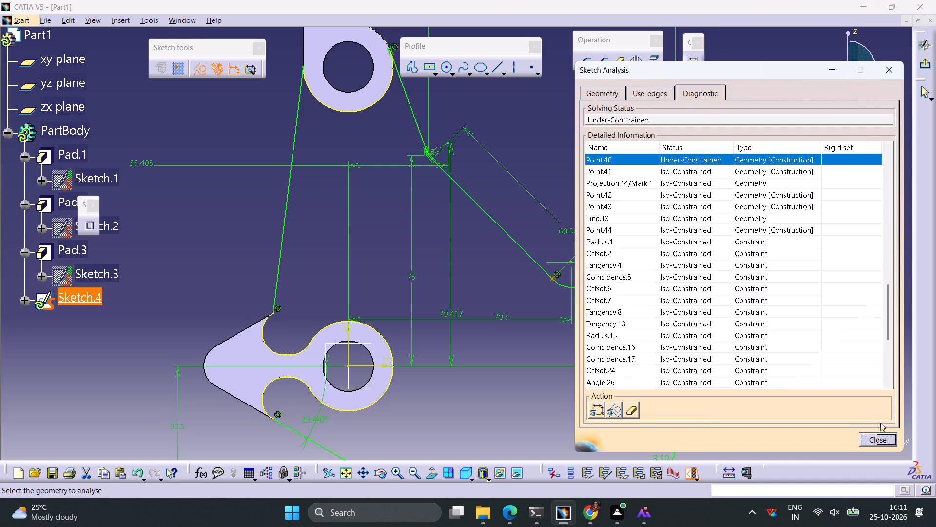
pyautogui.click(631, 413)
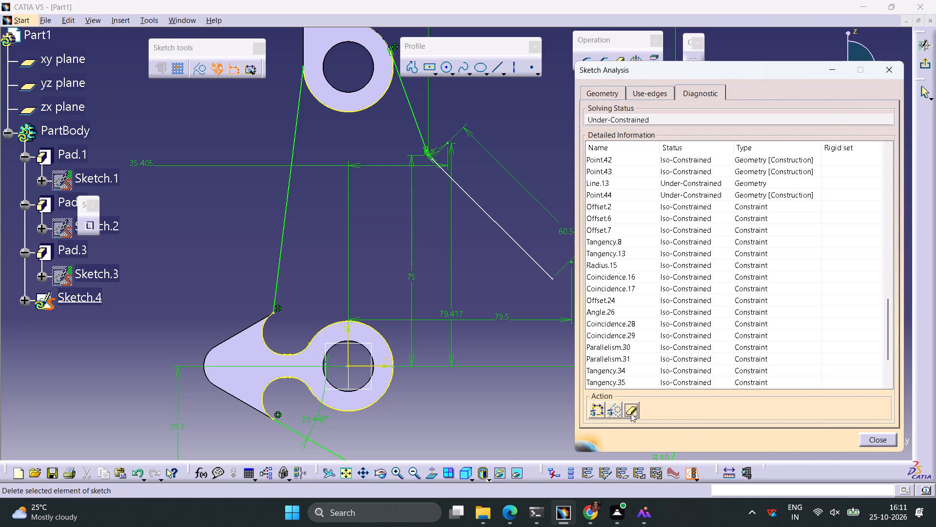
pyautogui.click(872, 439)
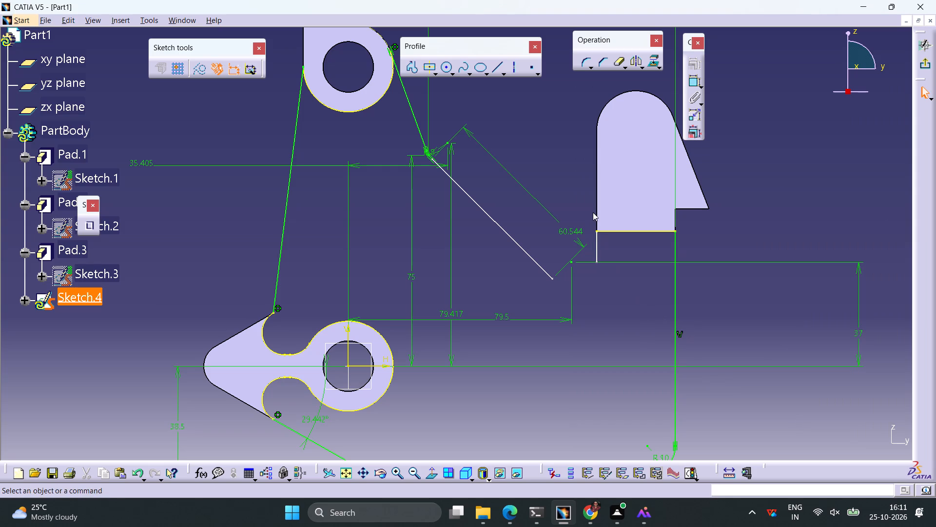
# Create a corner of radius 9 mm between the long sloped line and the short vertical line beneath the projected edge.
pyautogui.click(582, 65)
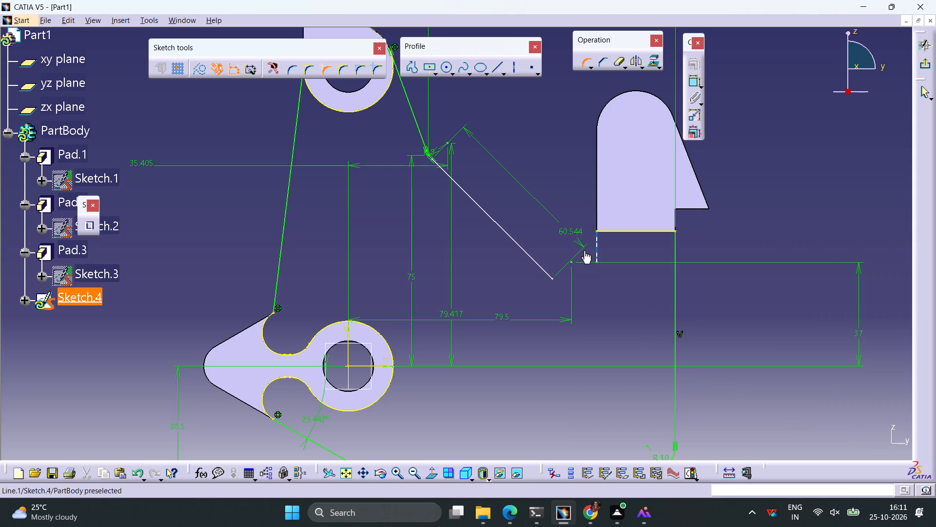
pyautogui.click(538, 262)
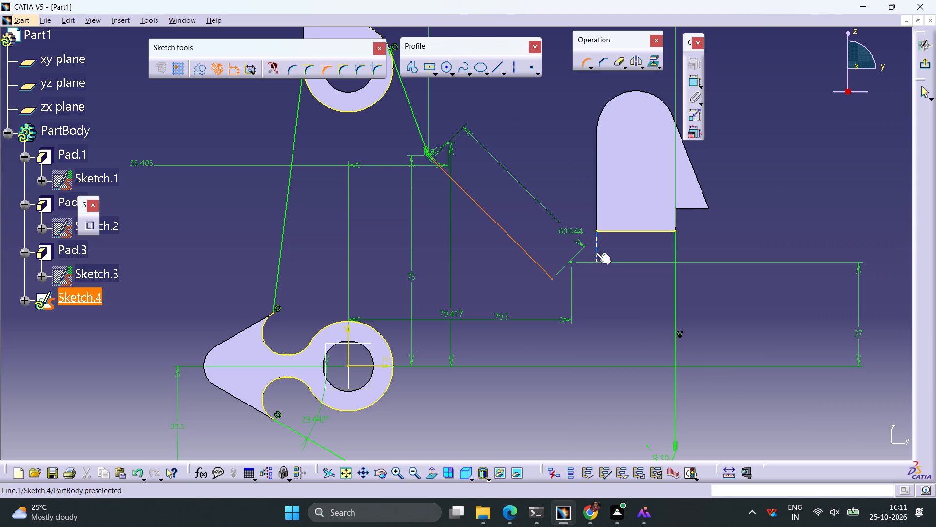
pyautogui.click(596, 252)
pyautogui.click(587, 280)
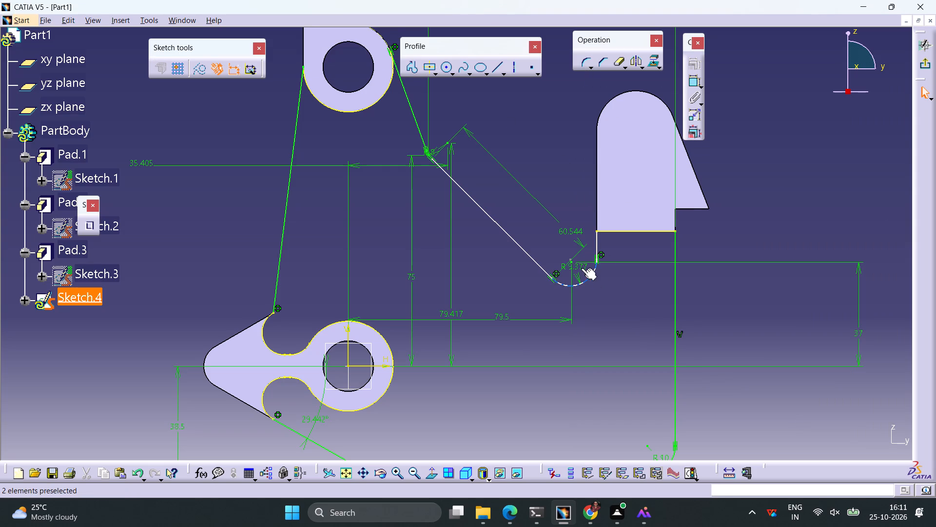
pyautogui.click(580, 266)
pyautogui.click(580, 266)
pyautogui.doubleClick(580, 266)
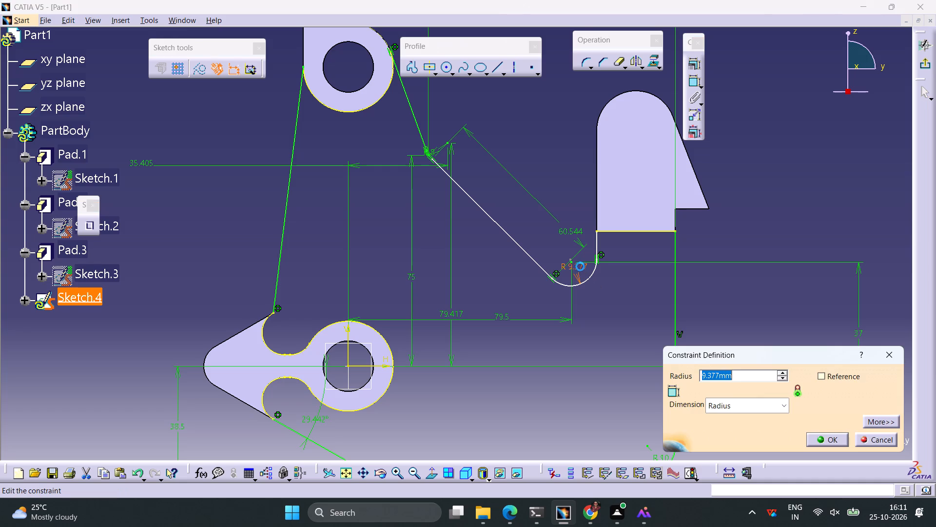
pyautogui.press('9')
pyautogui.press('Return')
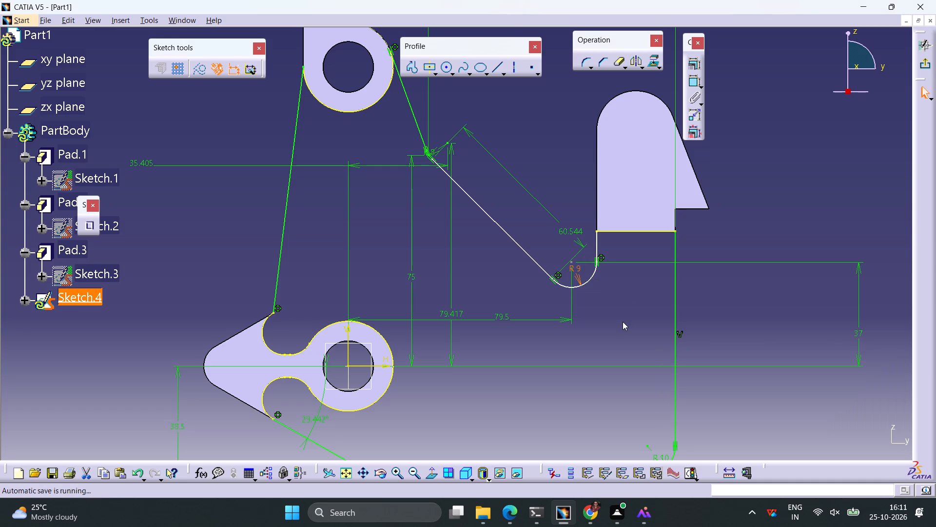
pyautogui.click(623, 322)
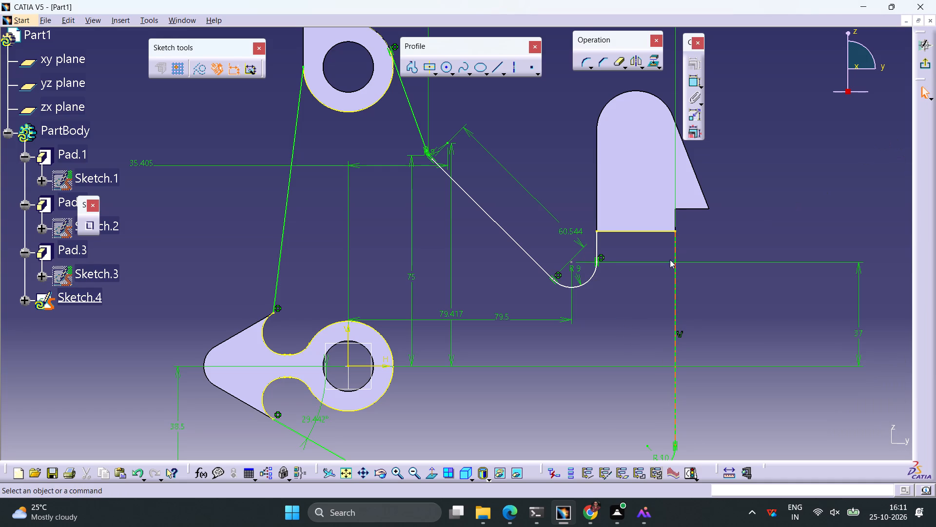
# Make the R9 corner arc's endpoint coincident with the lower endpoint of the long sloped line.
pyautogui.keyDown('ctrl'); pyautogui.moveTo(589, 304); pyautogui.dragTo(599, 230, button='middle'); pyautogui.keyUp('ctrl')
pyautogui.moveTo(677, 374); pyautogui.dragTo(521, 282, button='middle')
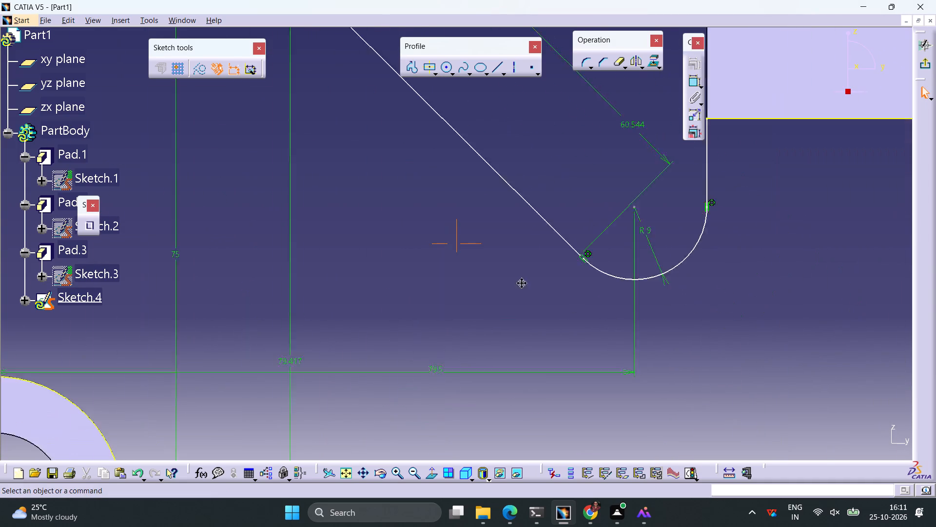
pyautogui.moveTo(521, 282); pyautogui.dragTo(499, 271, button='middle')
pyautogui.keyDown('ctrl'); pyautogui.moveTo(573, 303); pyautogui.dragTo(565, 255, button='middle'); pyautogui.keyUp('ctrl')
pyautogui.click(657, 248)
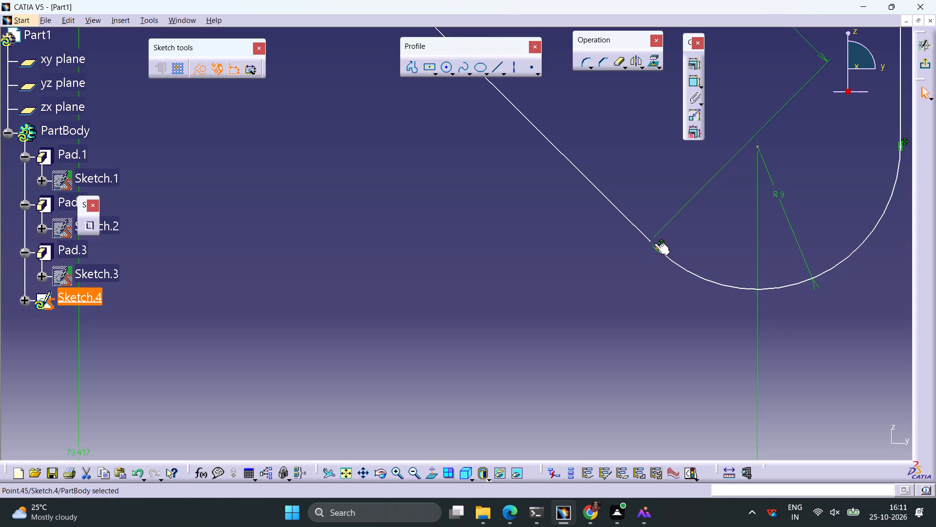
pyautogui.keyDown('ctrl'); pyautogui.click(650, 241); pyautogui.keyUp('ctrl')
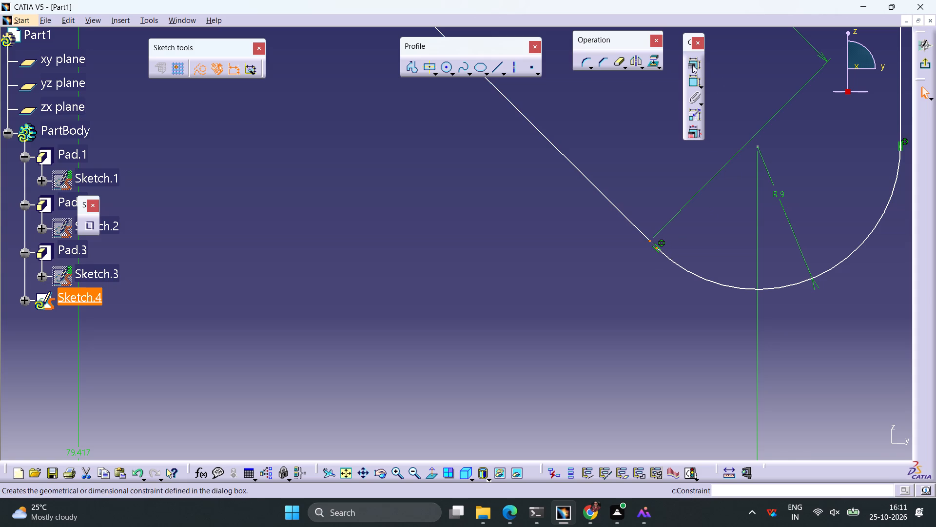
pyautogui.click(689, 64)
pyautogui.click(851, 271)
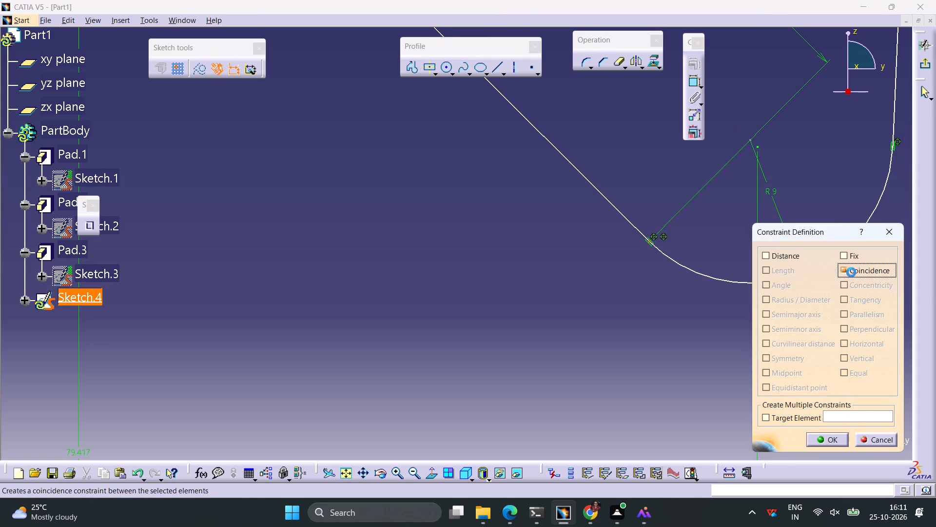
pyautogui.click(834, 437)
# Dimension the angle between the long sloped line and the short line joining the R9 arc to the projected edge.
pyautogui.keyDown('ctrl'); pyautogui.moveTo(754, 325); pyautogui.dragTo(728, 386, button='middle'); pyautogui.keyUp('ctrl')
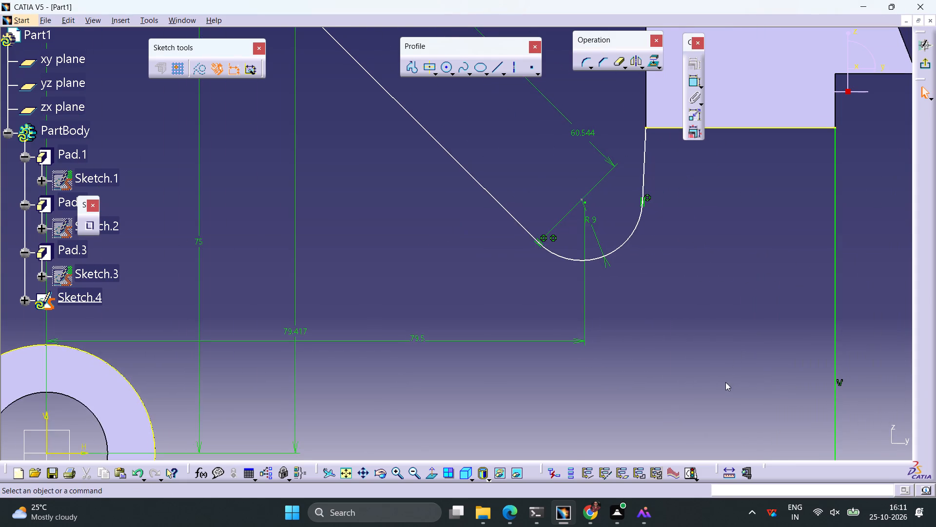
pyautogui.moveTo(685, 289); pyautogui.dragTo(725, 355, button='middle')
pyautogui.keyDown('ctrl'); pyautogui.moveTo(732, 309); pyautogui.dragTo(733, 348, button='middle'); pyautogui.keyUp('ctrl')
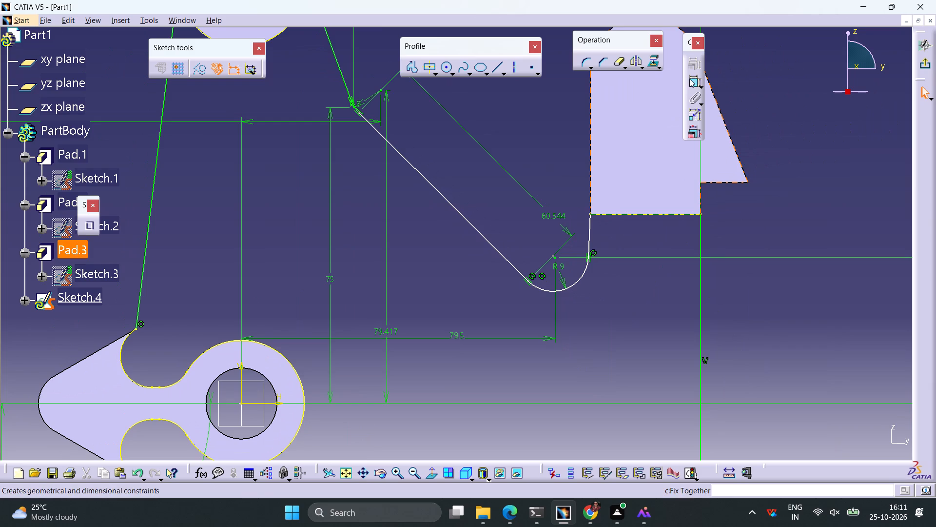
pyautogui.click(691, 79)
pyautogui.click(496, 248)
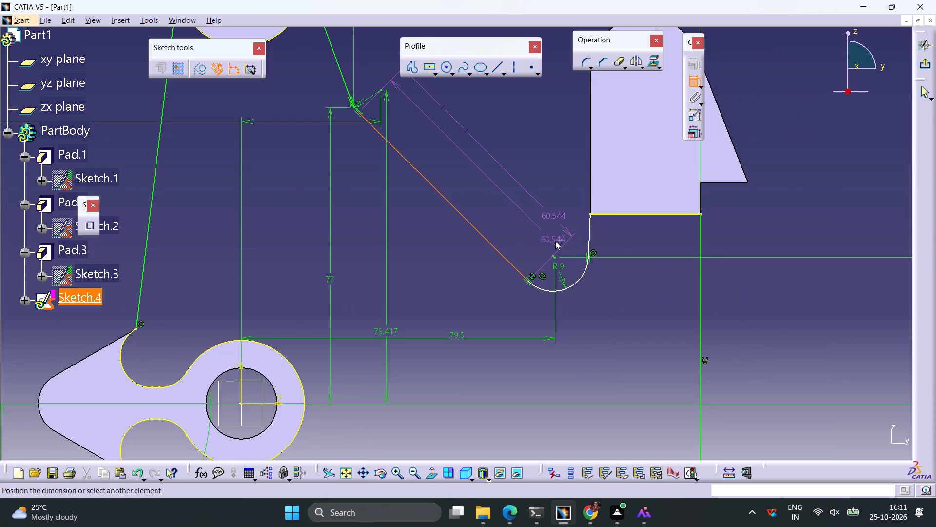
pyautogui.click(589, 223)
pyautogui.click(557, 182)
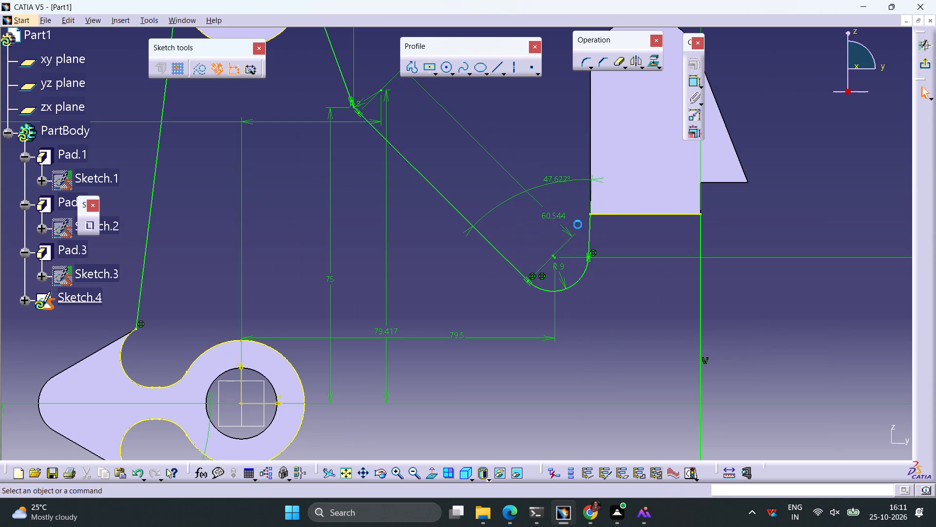
pyautogui.click(632, 297)
# Apply a vertical constraint to the short line between the R9 arc and the projected edge.
pyautogui.click(586, 233)
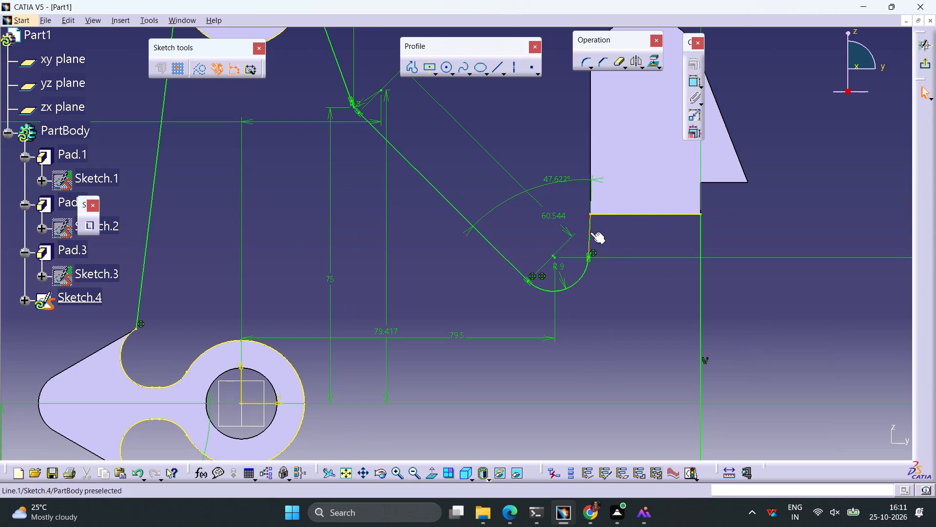
pyautogui.click(590, 232)
pyautogui.click(688, 63)
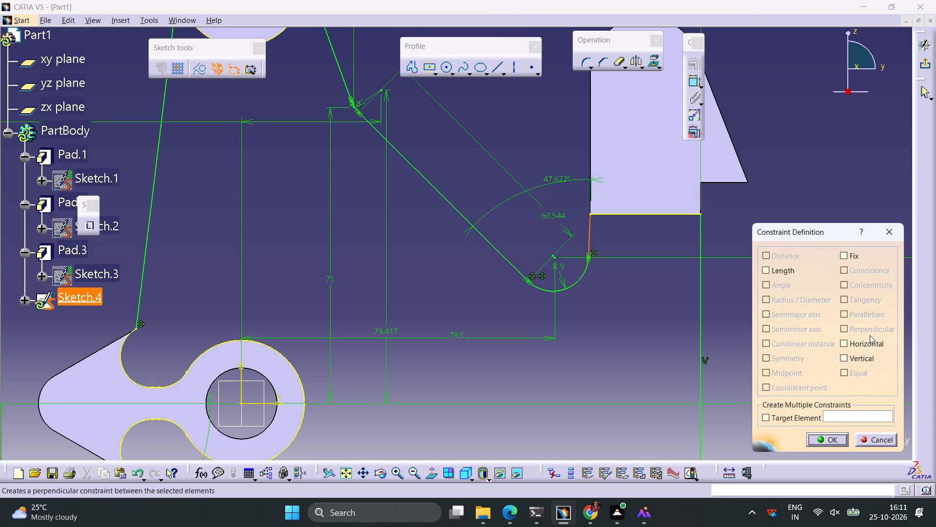
pyautogui.click(848, 358)
pyautogui.click(829, 439)
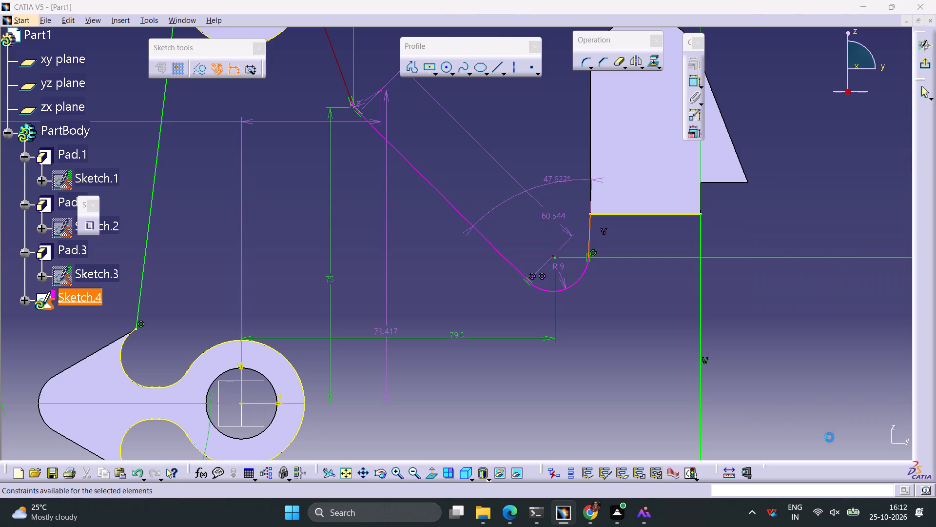
# Delete the angle dimension between the long sloped line and the short line above the R9 arc.
pyautogui.click(551, 178)
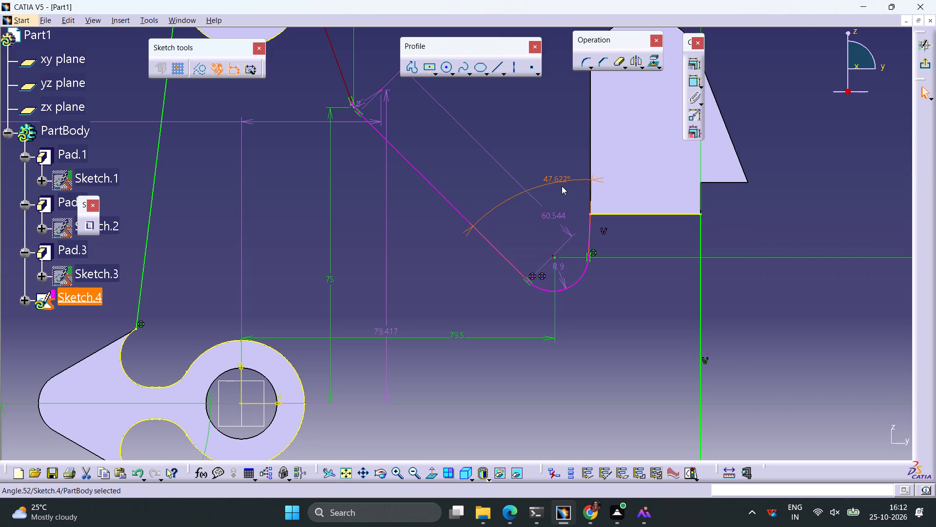
pyautogui.press('Delete')
# Run the sketch solving diagnostic and delete the under-constrained Point.4 in Sketch Analysis.
pyautogui.keyDown('ctrl'); pyautogui.moveTo(623, 287); pyautogui.dragTo(620, 302, button='middle'); pyautogui.keyUp('ctrl')
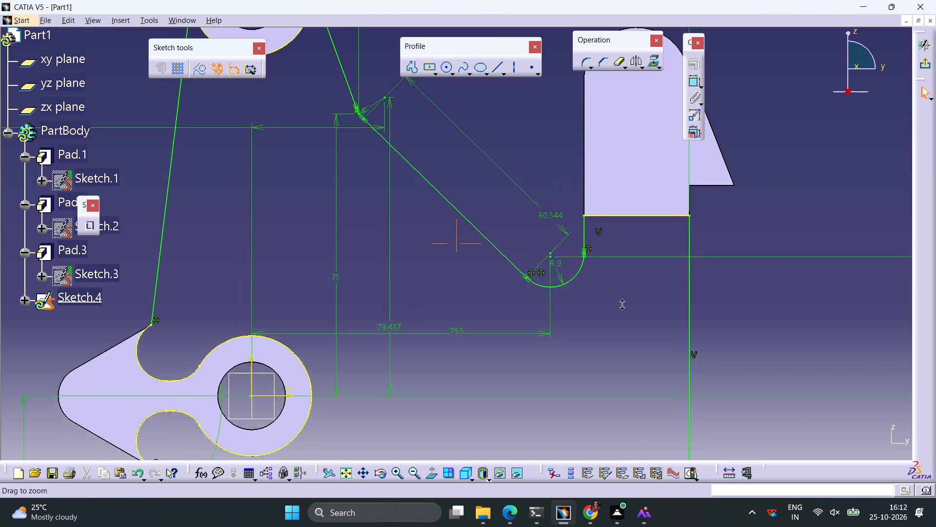
pyautogui.keyDown('ctrl'); pyautogui.moveTo(620, 302); pyautogui.dragTo(616, 339, button='middle'); pyautogui.keyUp('ctrl')
pyautogui.click(692, 475)
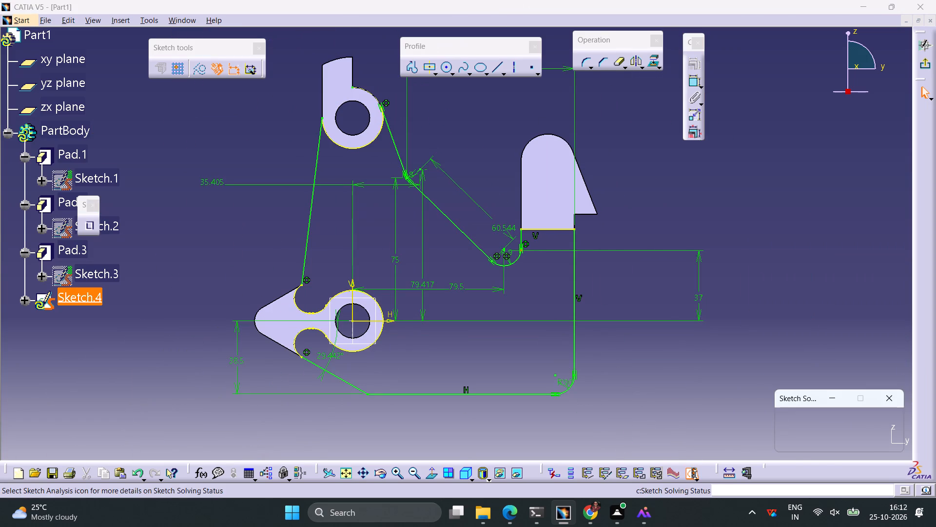
pyautogui.click(888, 423)
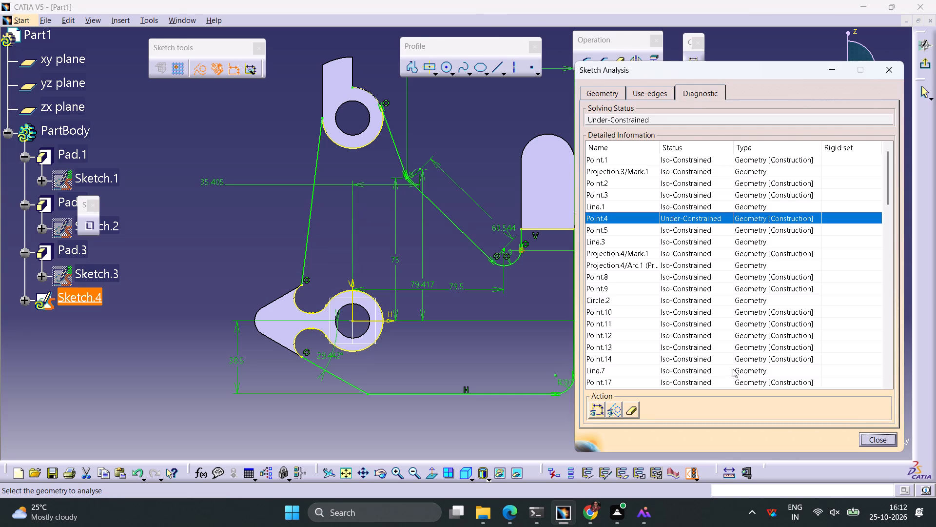
pyautogui.click(629, 413)
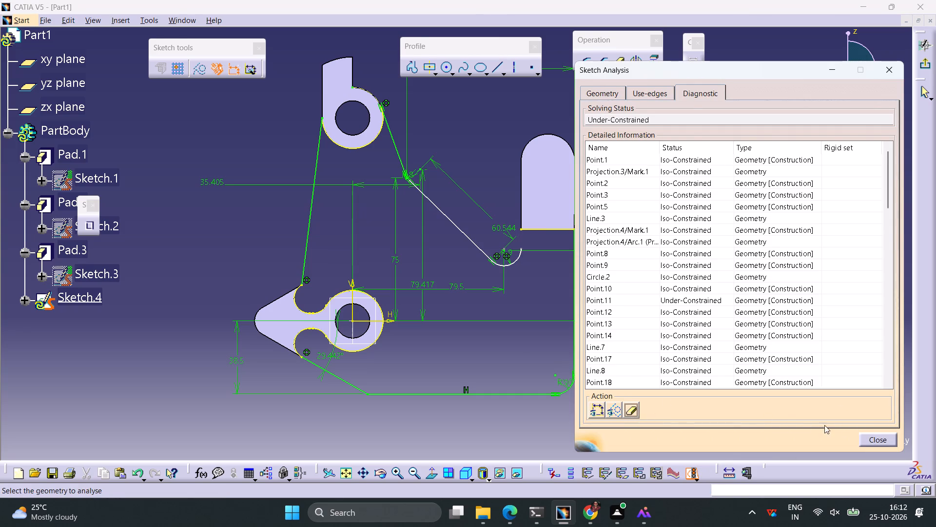
pyautogui.click(867, 439)
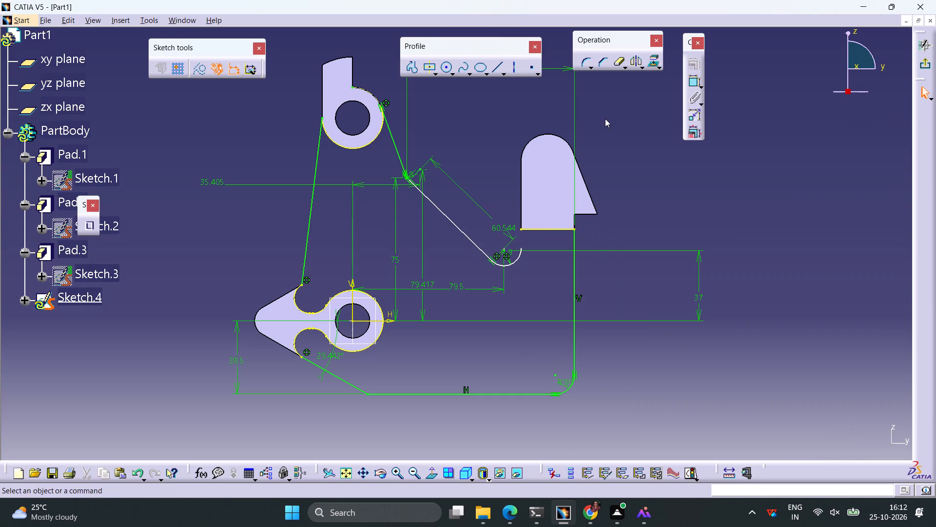
# Draw a short vertical line from the near end of the projected edge down to the R9 arc's open endpoint.
pyautogui.click(493, 66)
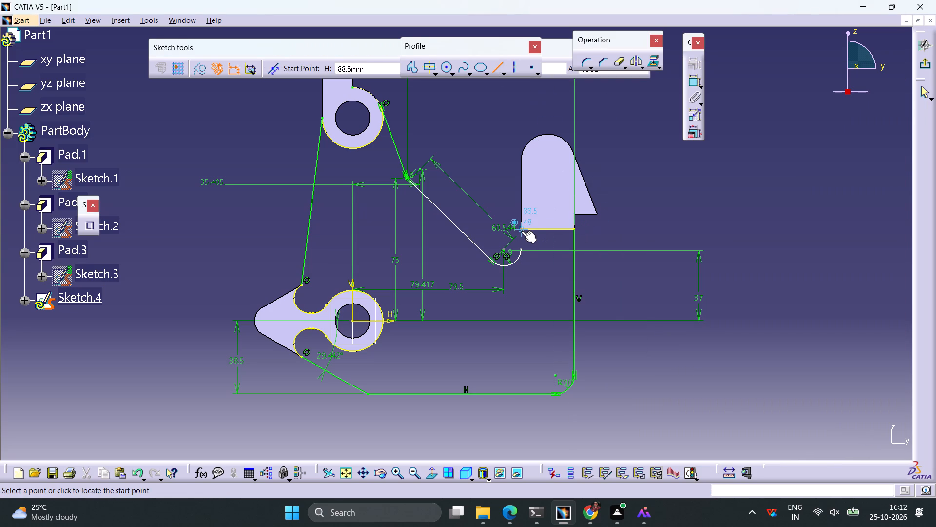
pyautogui.click(521, 231)
pyautogui.click(522, 248)
pyautogui.click(542, 278)
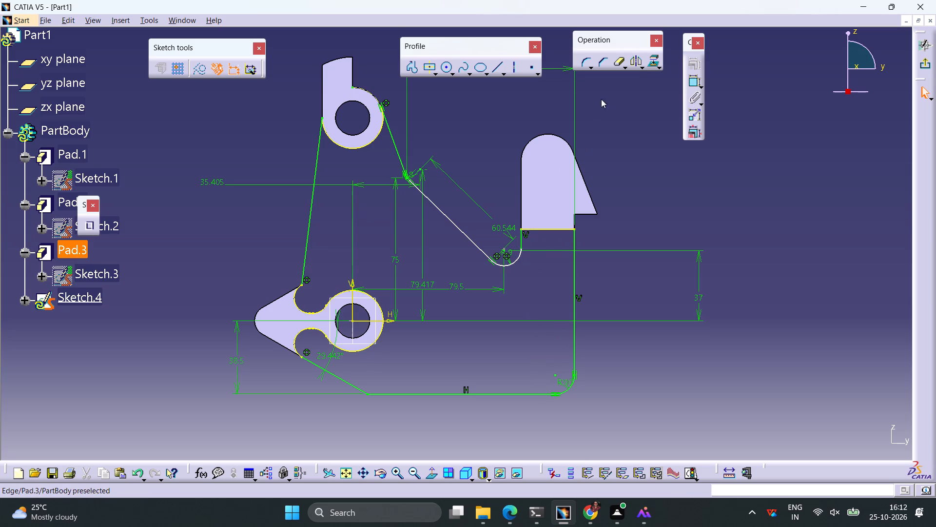
# Dimension the angle between the long sloped line and the new short vertical line, and check the sketch's solving status.
pyautogui.click(695, 81)
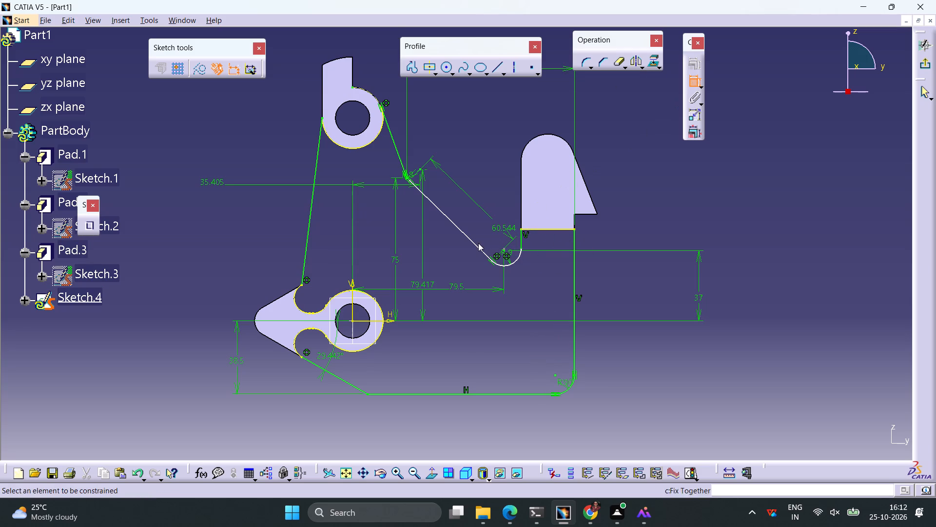
pyautogui.click(474, 244)
pyautogui.click(520, 239)
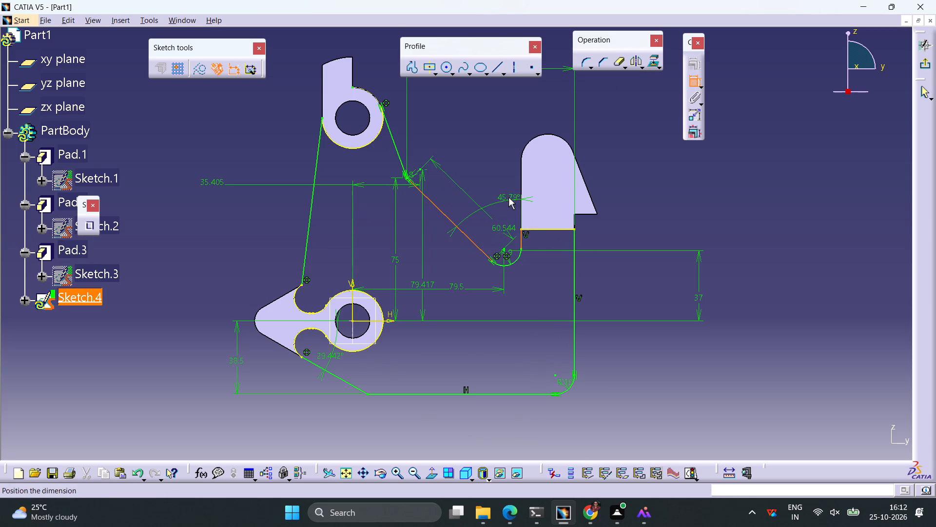
pyautogui.click(508, 198)
pyautogui.click(689, 474)
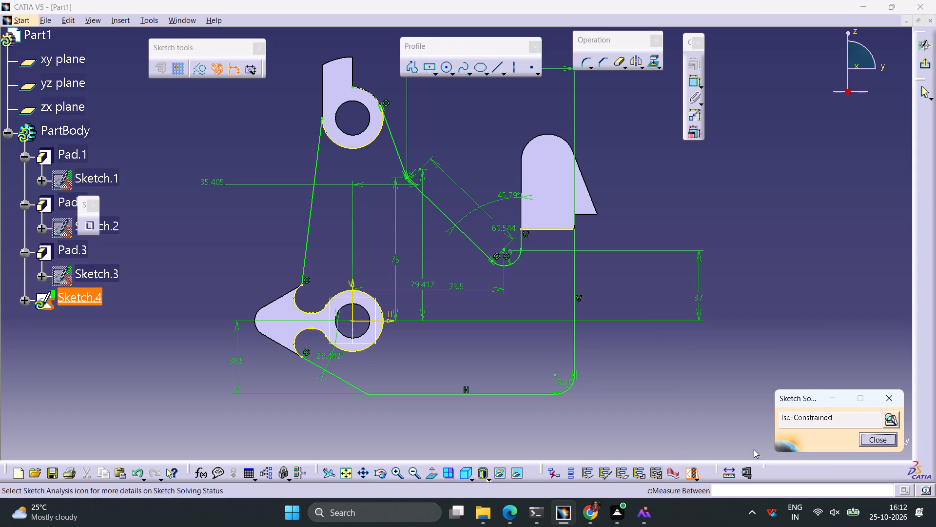
pyautogui.click(868, 441)
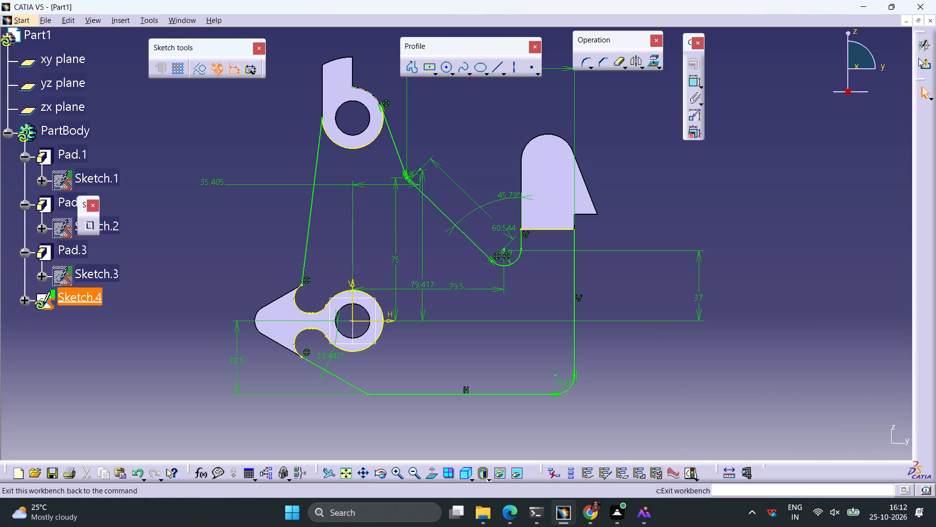
# Exit the sketch and pad Sketch.4 with a length of 5 mm and mirrored extent.
pyautogui.click(922, 65)
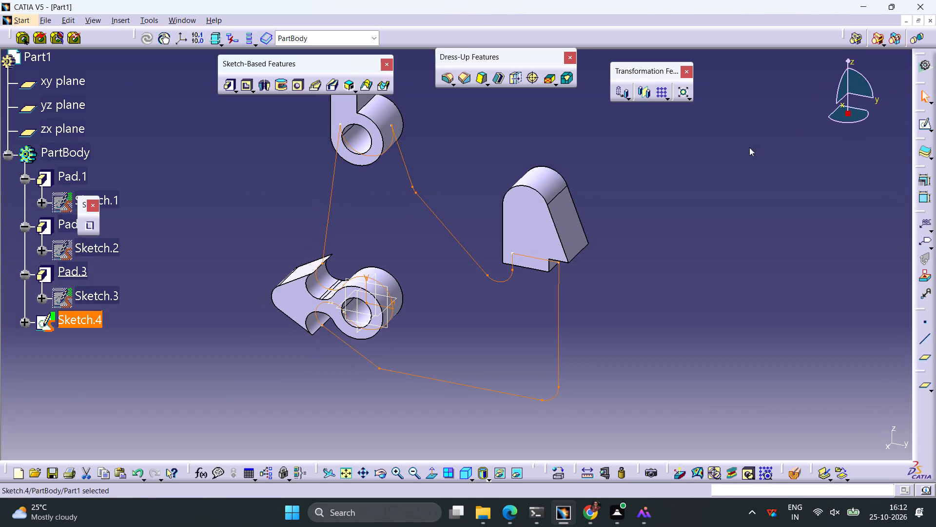
pyautogui.click(226, 84)
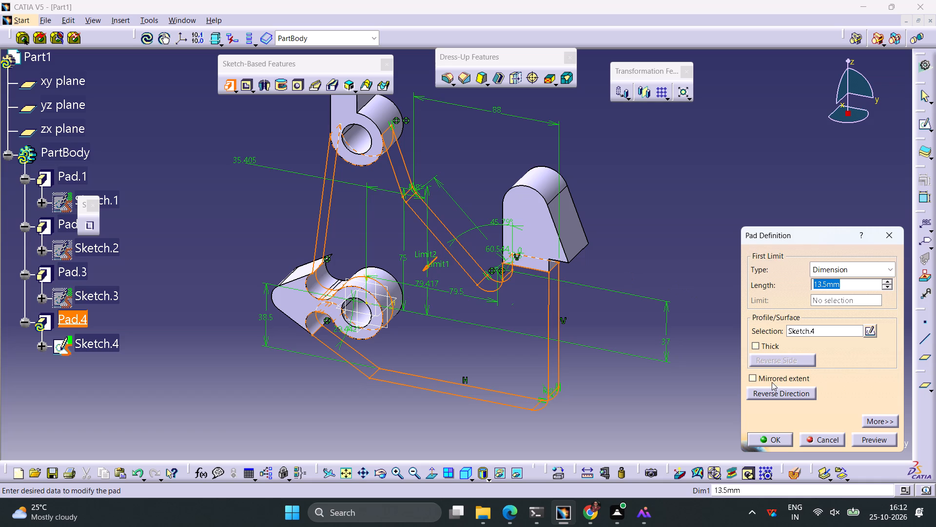
pyautogui.click(772, 382)
pyautogui.moveTo(847, 285); pyautogui.dragTo(760, 287)
pyautogui.press('5')
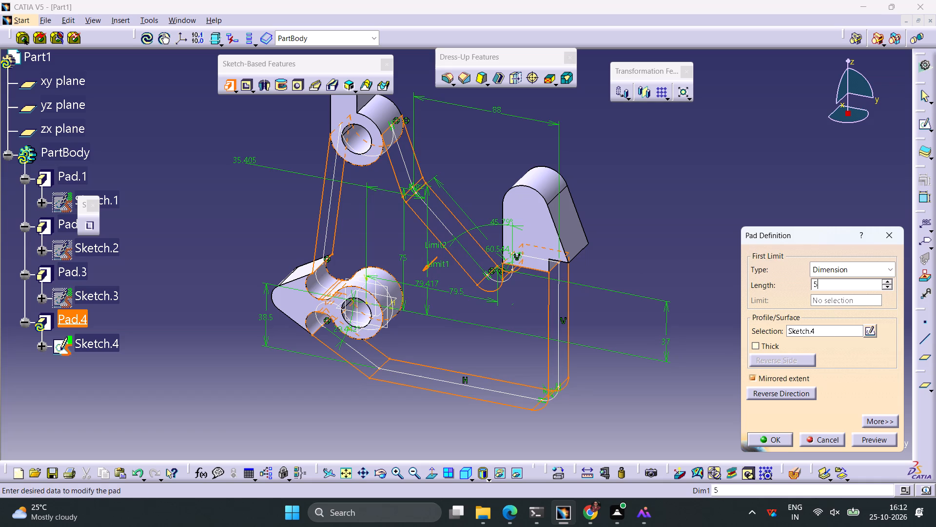
pyautogui.press('Return')
pyautogui.click(688, 303)
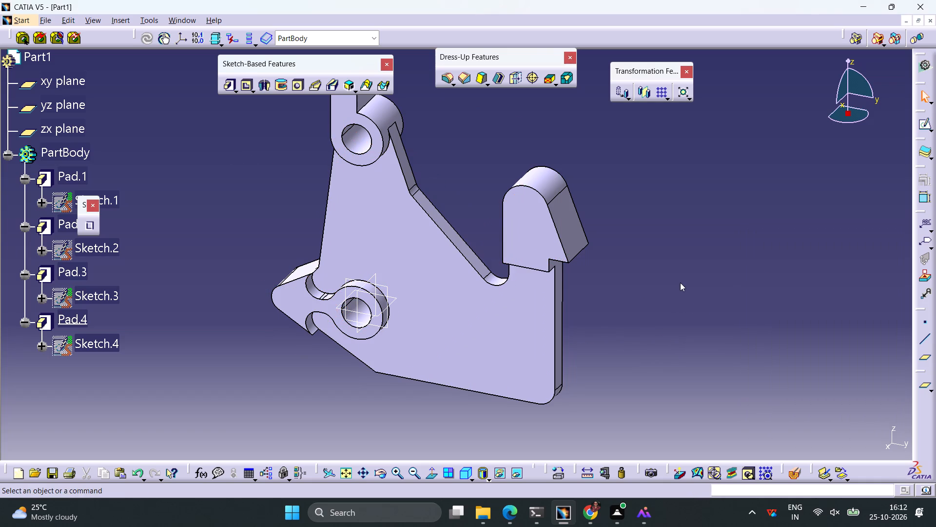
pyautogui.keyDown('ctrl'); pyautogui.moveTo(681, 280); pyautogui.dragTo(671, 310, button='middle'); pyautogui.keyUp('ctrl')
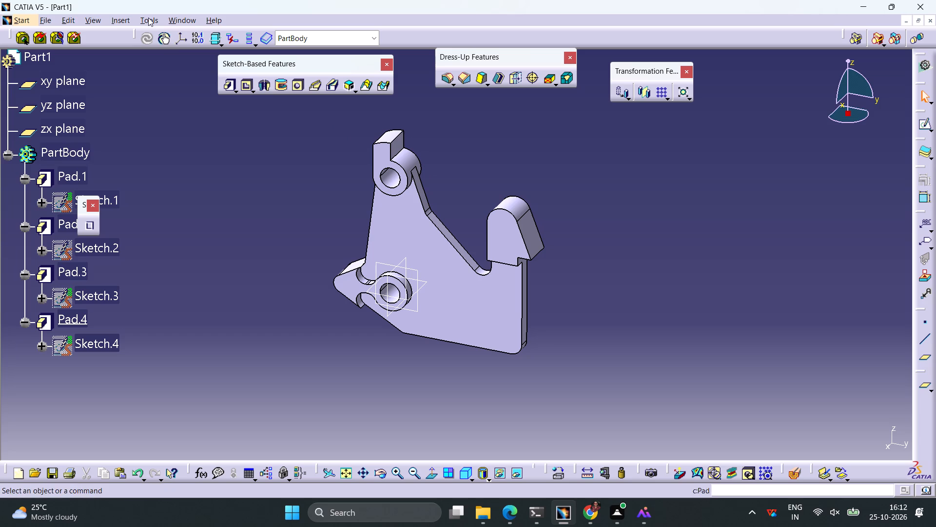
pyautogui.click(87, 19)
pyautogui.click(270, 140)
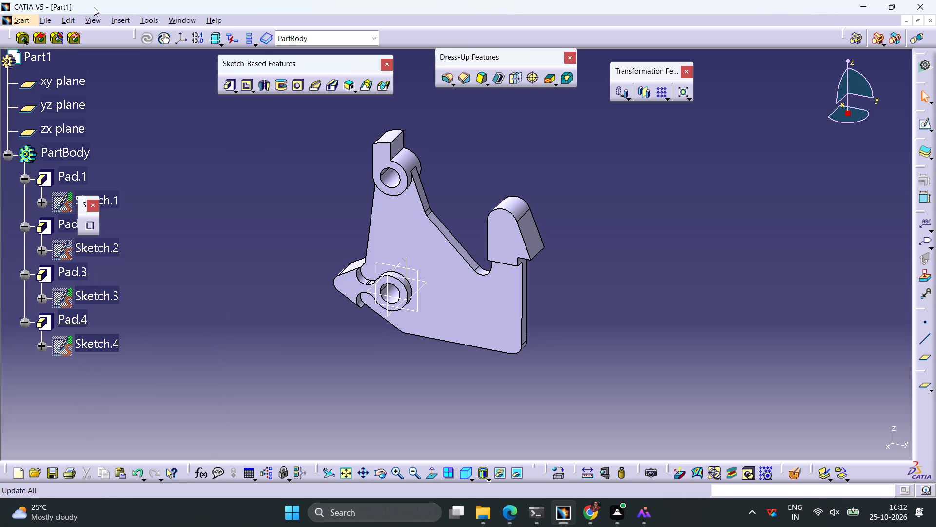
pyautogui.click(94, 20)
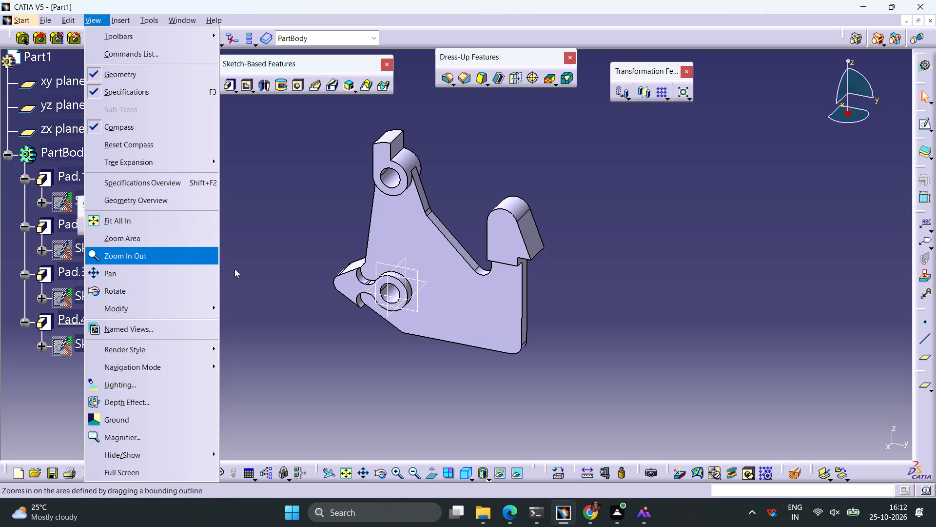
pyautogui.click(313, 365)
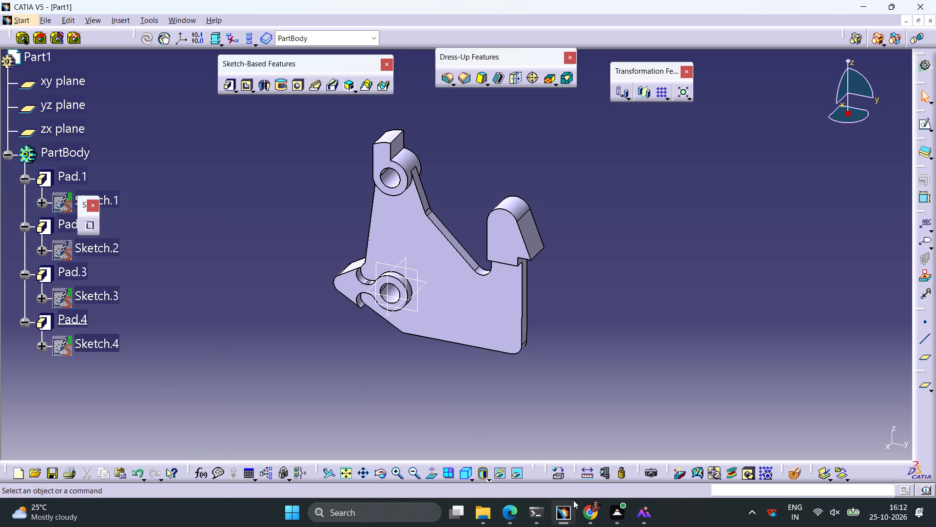
# Apply the China Blue painting material from the Default Material Catalog to the part.
pyautogui.click(563, 477)
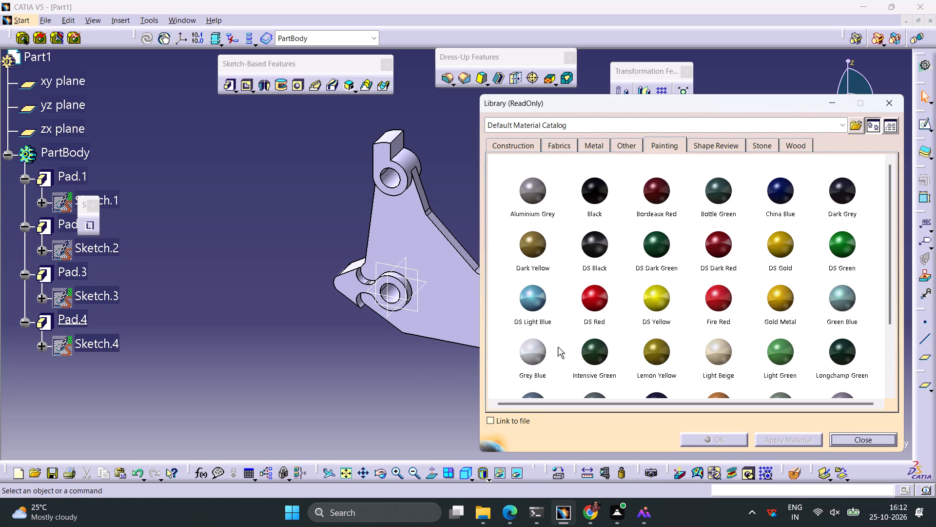
pyautogui.click(784, 198)
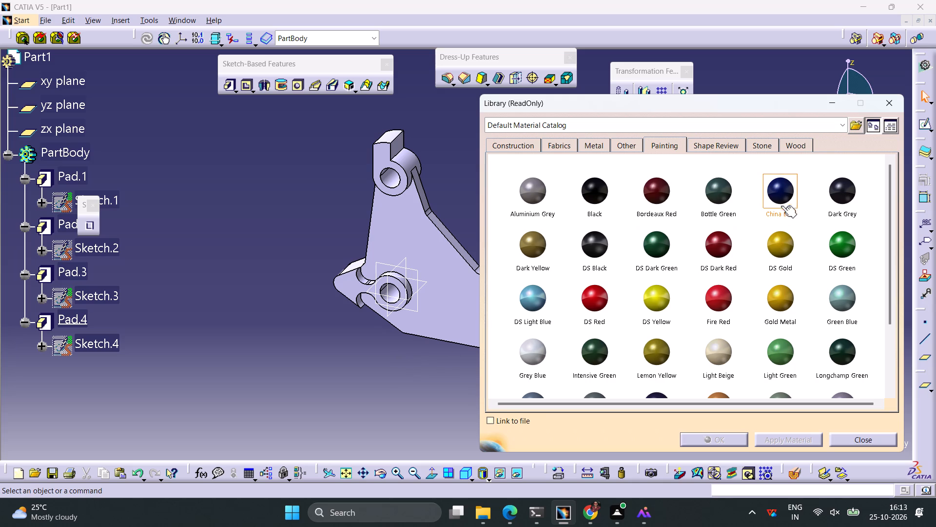
pyautogui.click(444, 293)
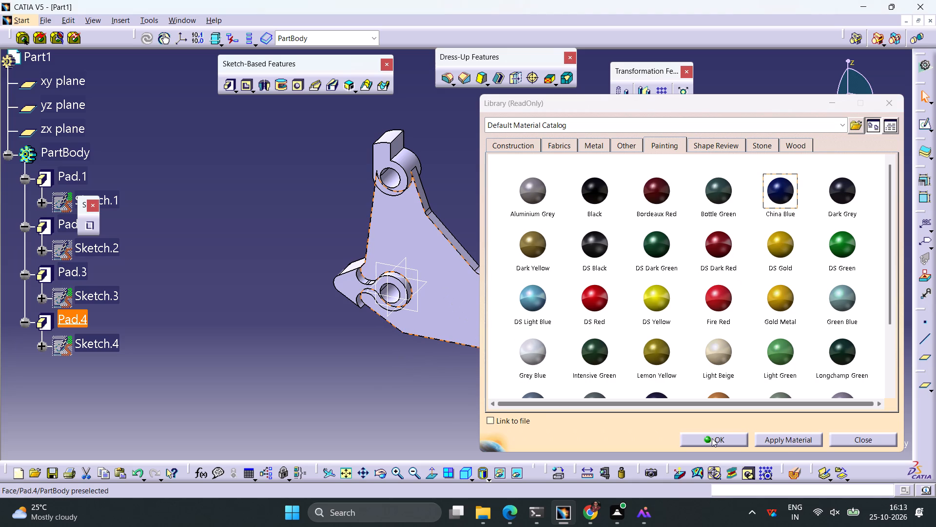
pyautogui.click(787, 445)
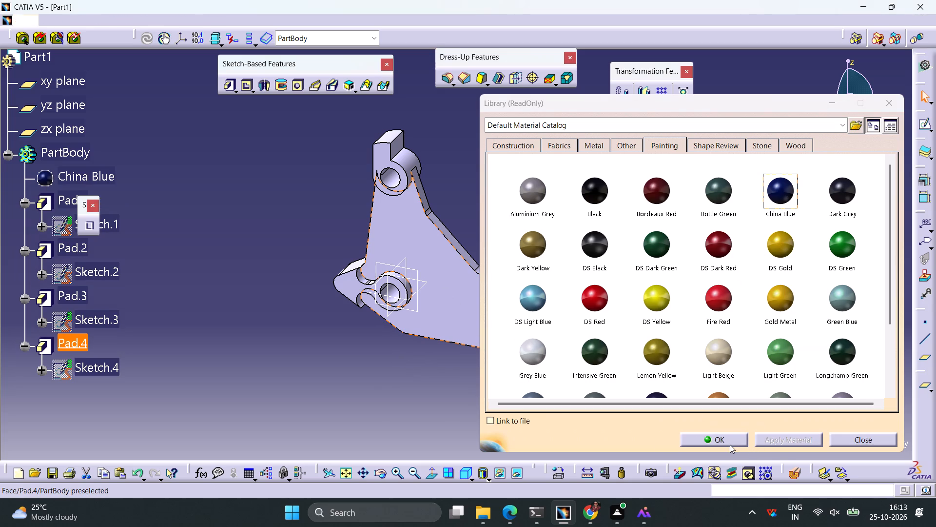
pyautogui.click(730, 445)
pyautogui.click(533, 395)
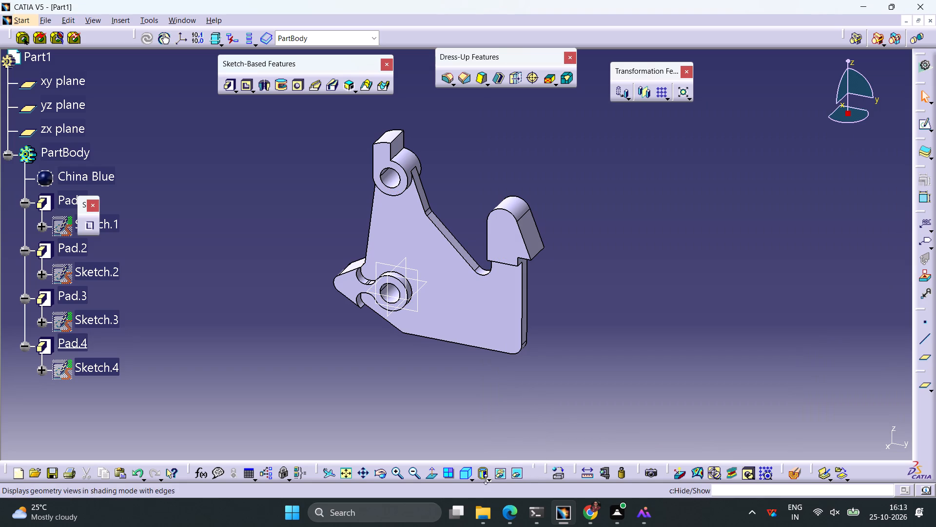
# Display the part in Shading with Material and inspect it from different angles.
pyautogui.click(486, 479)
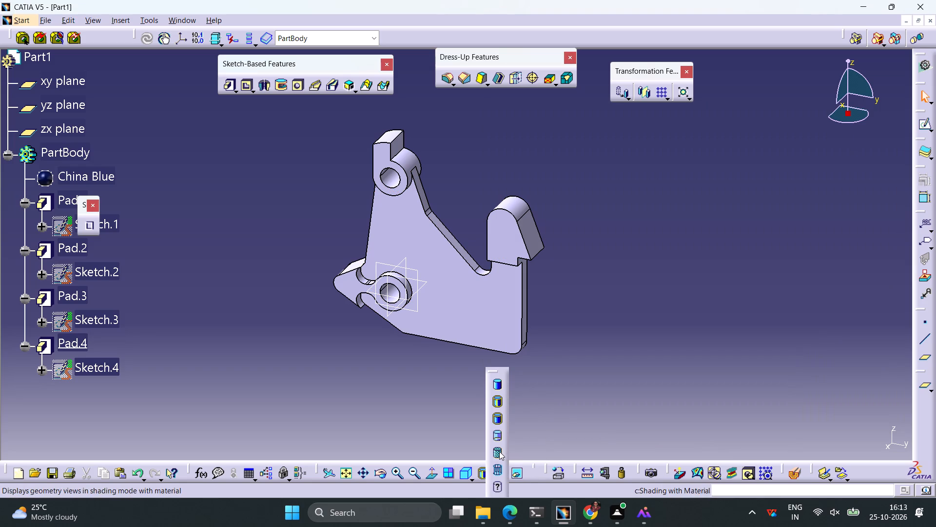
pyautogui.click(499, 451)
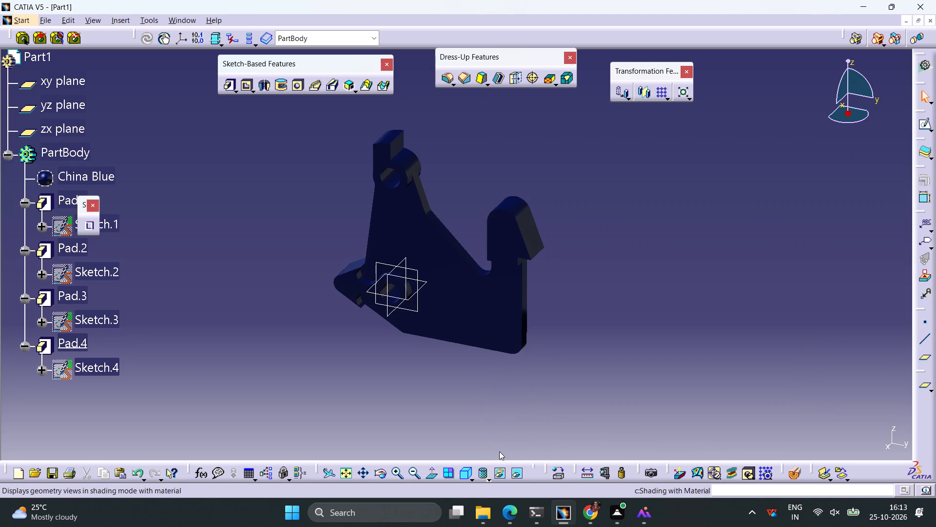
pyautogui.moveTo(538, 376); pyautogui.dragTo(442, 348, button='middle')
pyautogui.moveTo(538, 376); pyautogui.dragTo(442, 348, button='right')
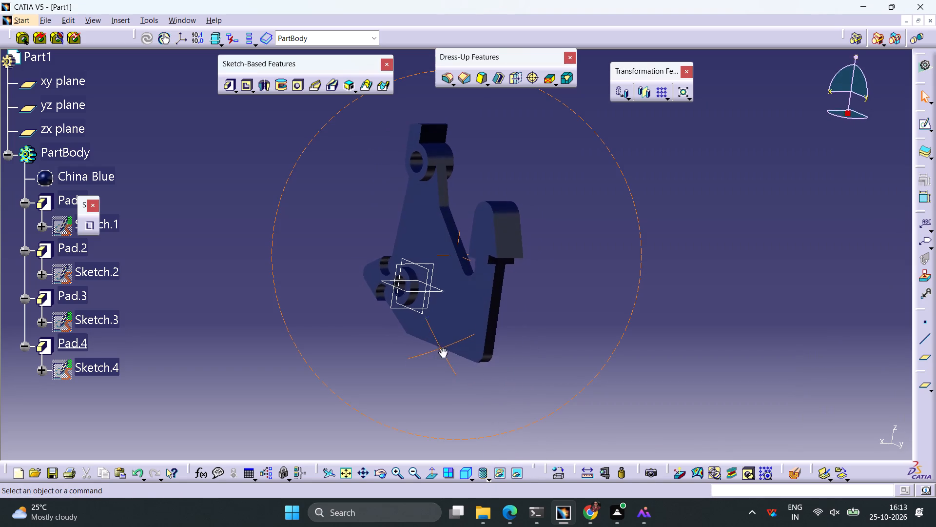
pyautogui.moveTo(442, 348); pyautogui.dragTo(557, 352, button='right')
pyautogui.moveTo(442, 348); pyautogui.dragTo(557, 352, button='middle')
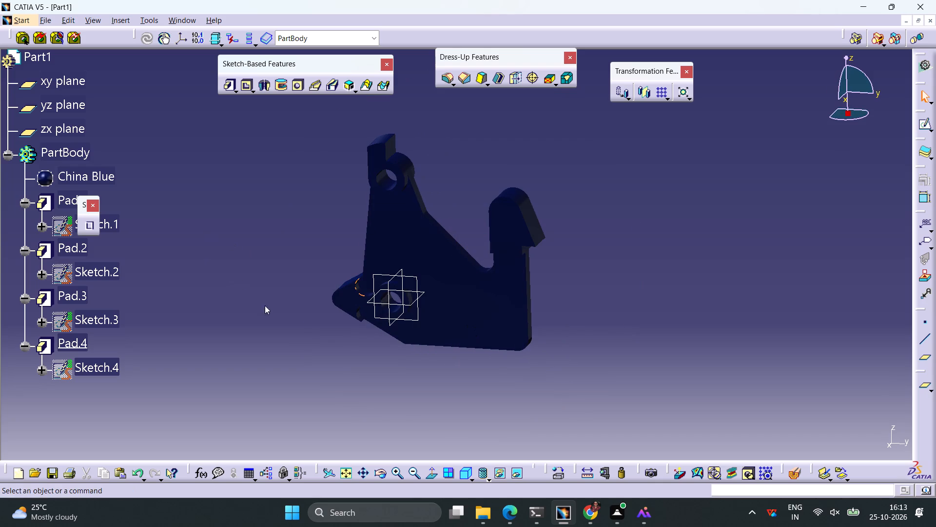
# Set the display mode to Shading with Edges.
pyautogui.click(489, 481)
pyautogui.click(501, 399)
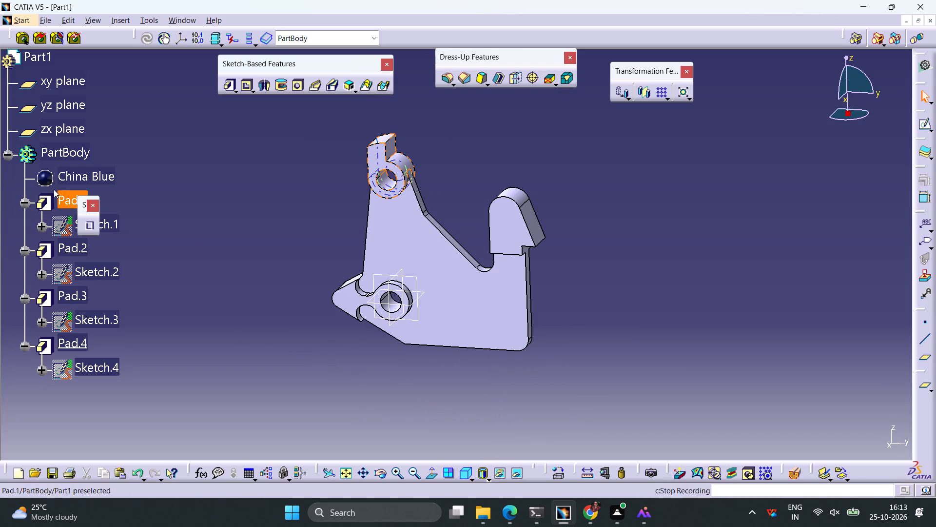
# Delete the China Blue material from the PartBody.
pyautogui.rightClick(69, 178)
pyautogui.click(118, 344)
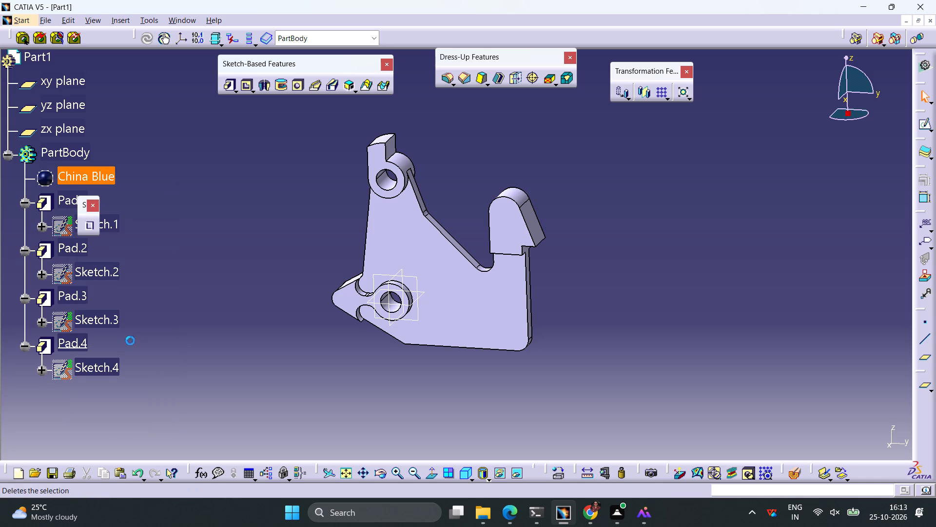
pyautogui.click(173, 310)
pyautogui.keyDown('ctrl'); pyautogui.moveTo(590, 272); pyautogui.dragTo(589, 284, button='middle'); pyautogui.keyUp('ctrl')
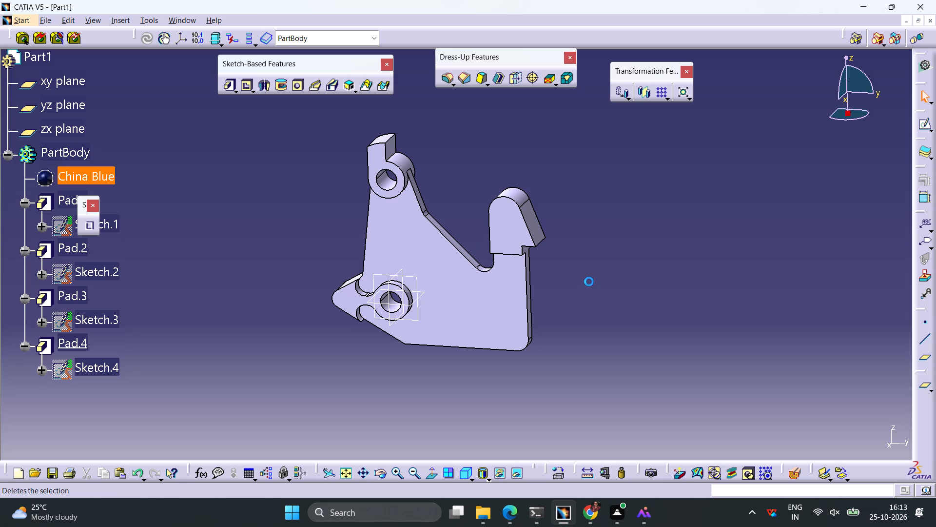
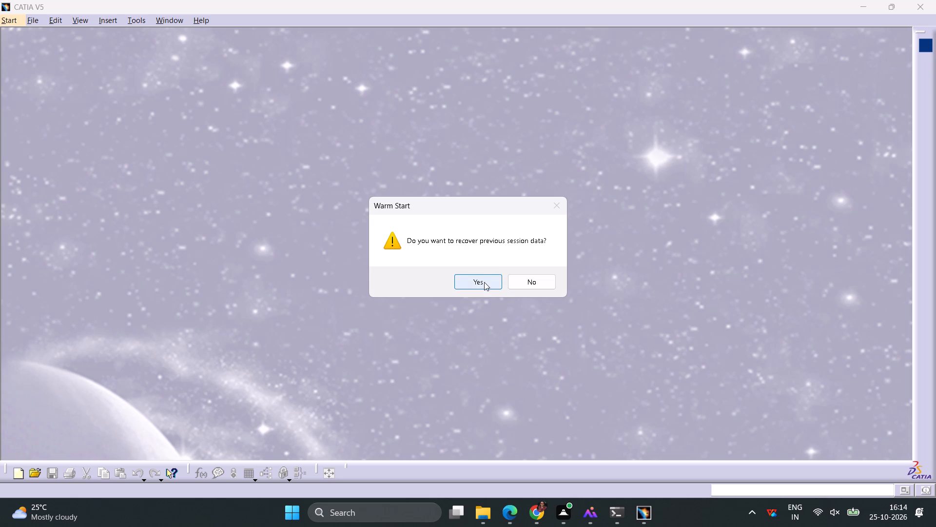
# Recover the previous session data.
pyautogui.click(484, 282)
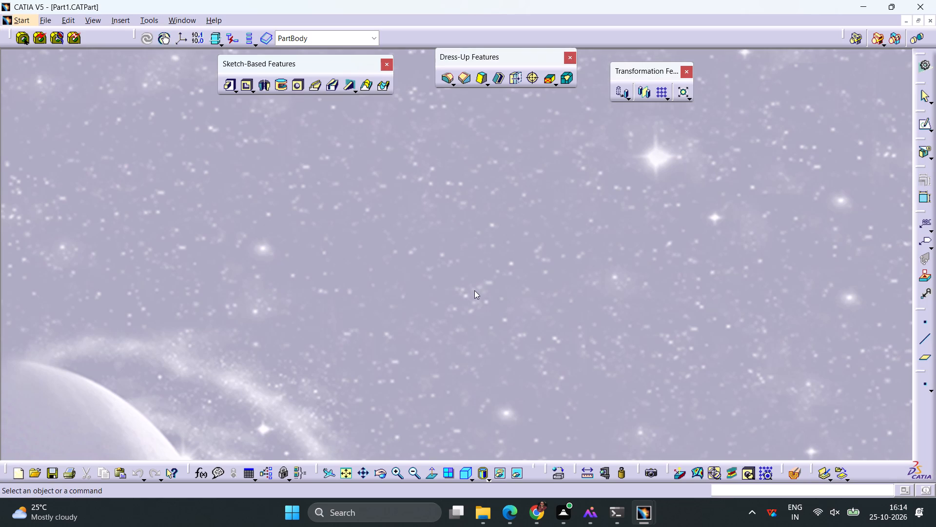
# Save the recovered part as Part1 in CATPart format in the internship folder.
pyautogui.click(41, 20)
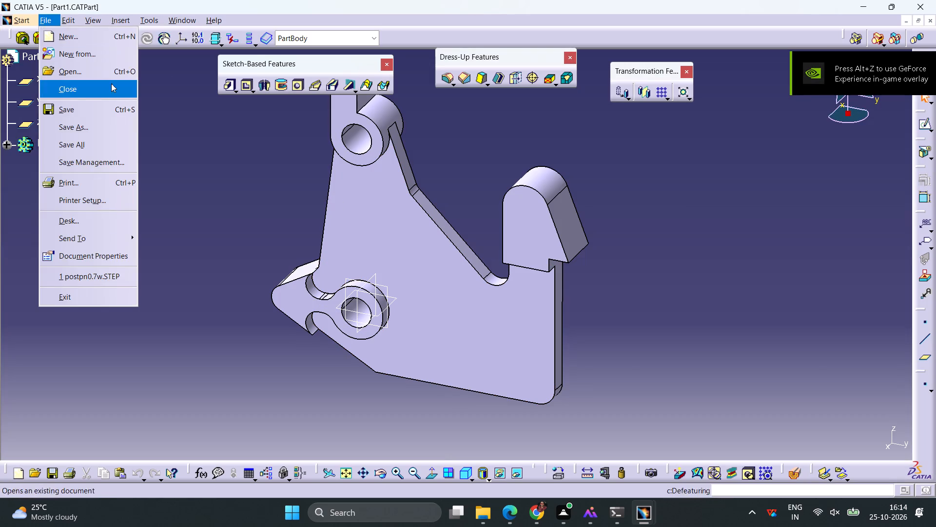
pyautogui.click(99, 127)
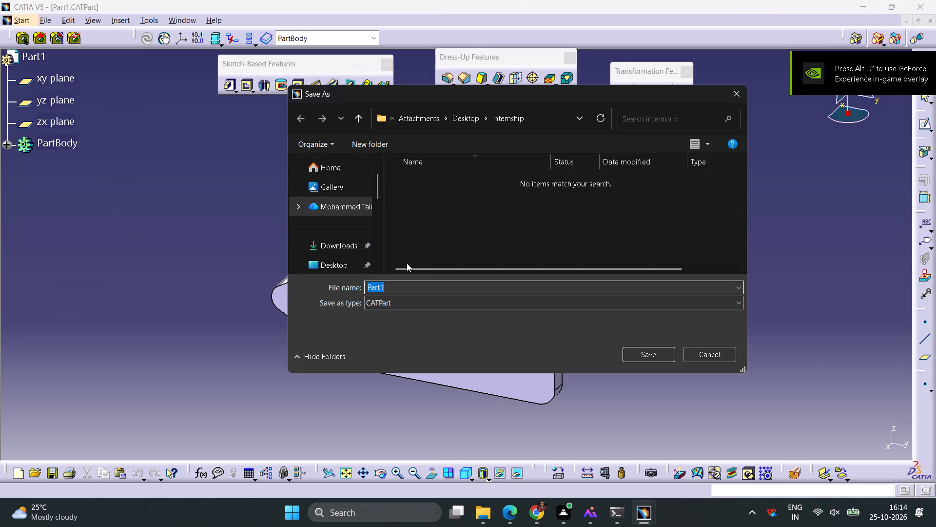
pyautogui.click(630, 353)
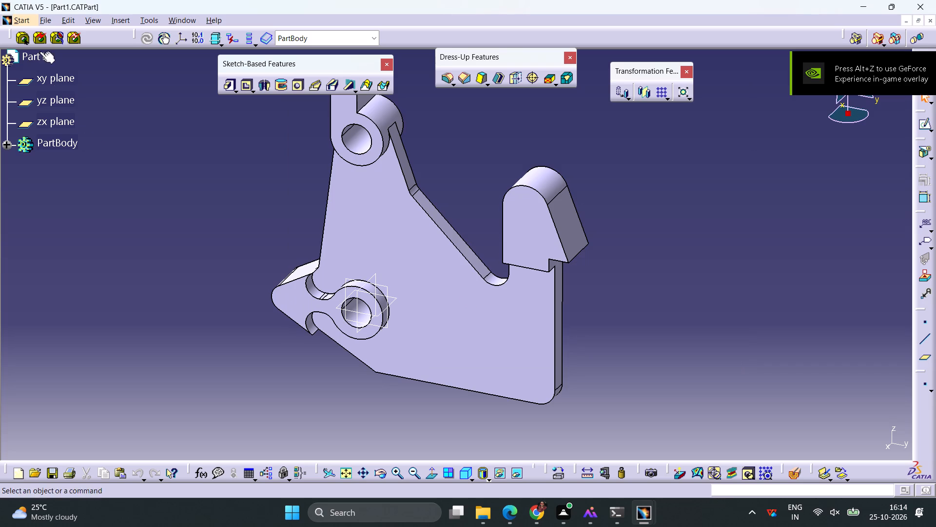
# Save a copy of the part as Part1 in igs format in the internship folder.
pyautogui.click(41, 23)
pyautogui.click(77, 133)
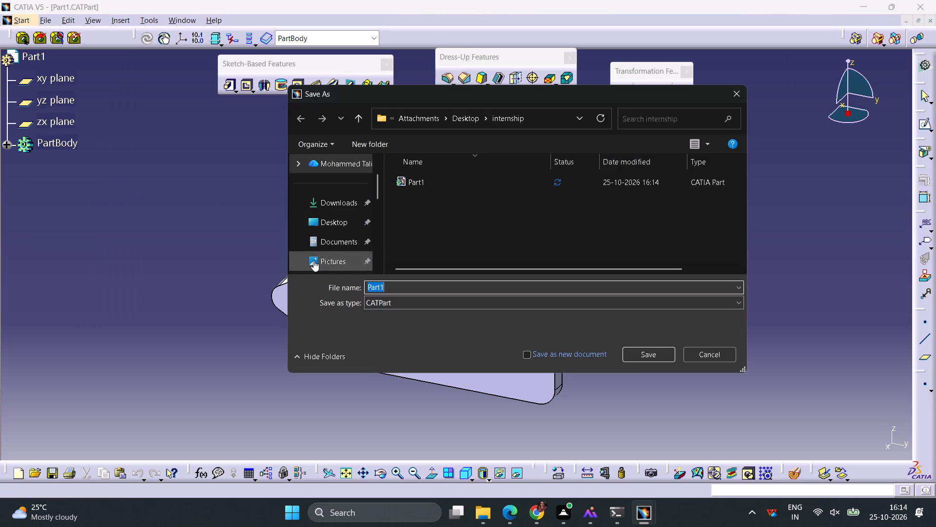
pyautogui.click(410, 302)
pyautogui.click(380, 331)
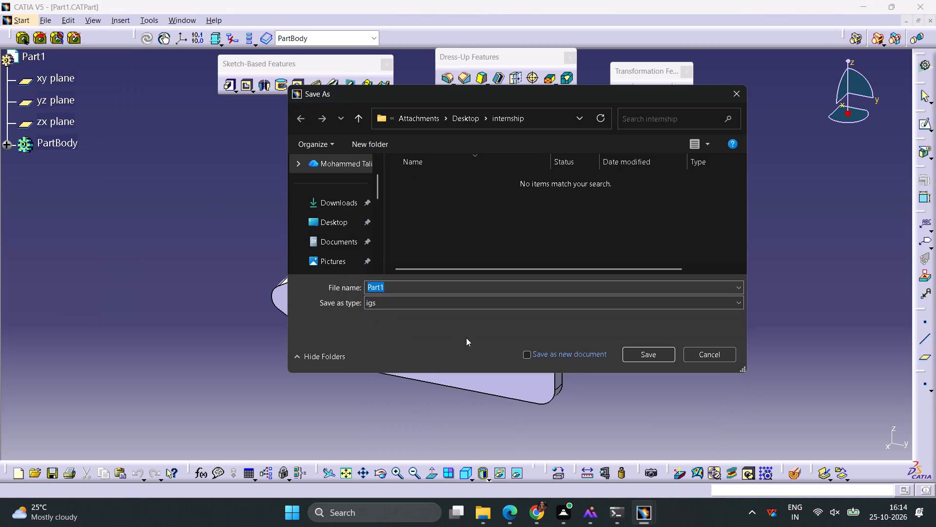
pyautogui.click(640, 350)
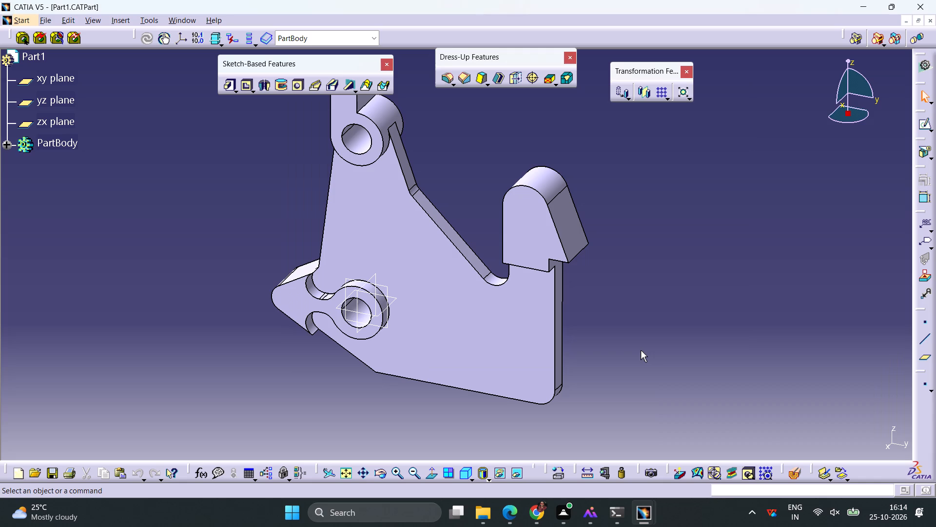
# Create a new Drawing document with the default sheet settings.
pyautogui.hotkey('ctrl', 'n')
pyautogui.press('d')
pyautogui.press('Return')
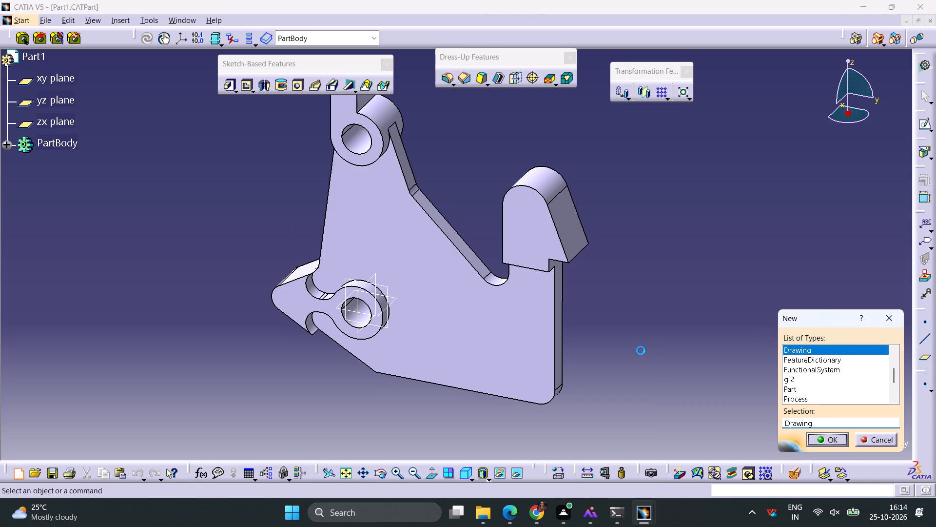
pyautogui.press('Return')
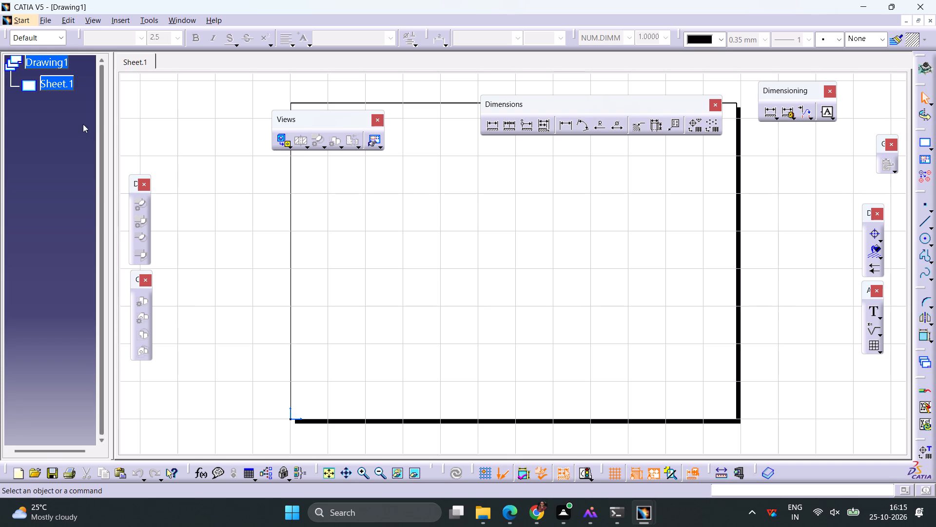
# Set the projection method of Sheet.1 to Third angle standard.
pyautogui.rightClick(68, 82)
pyautogui.click(106, 207)
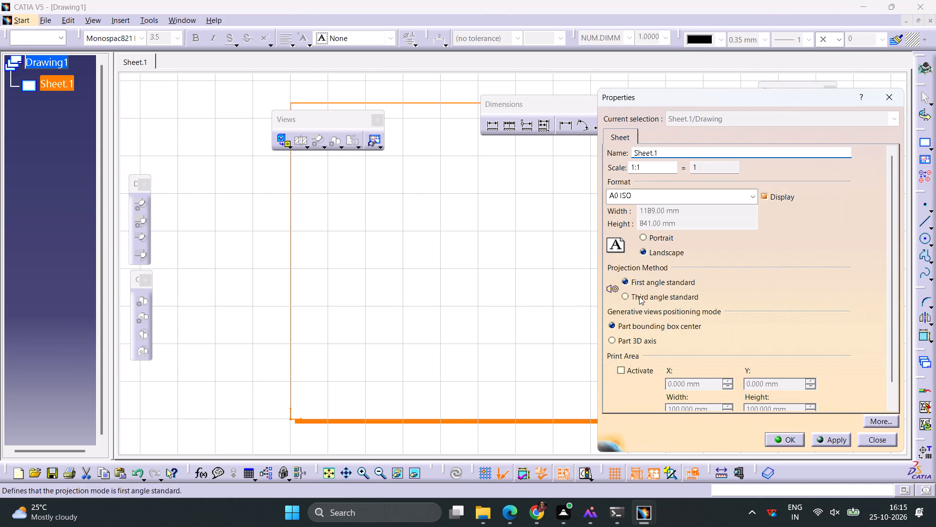
pyautogui.click(639, 296)
pyautogui.click(826, 439)
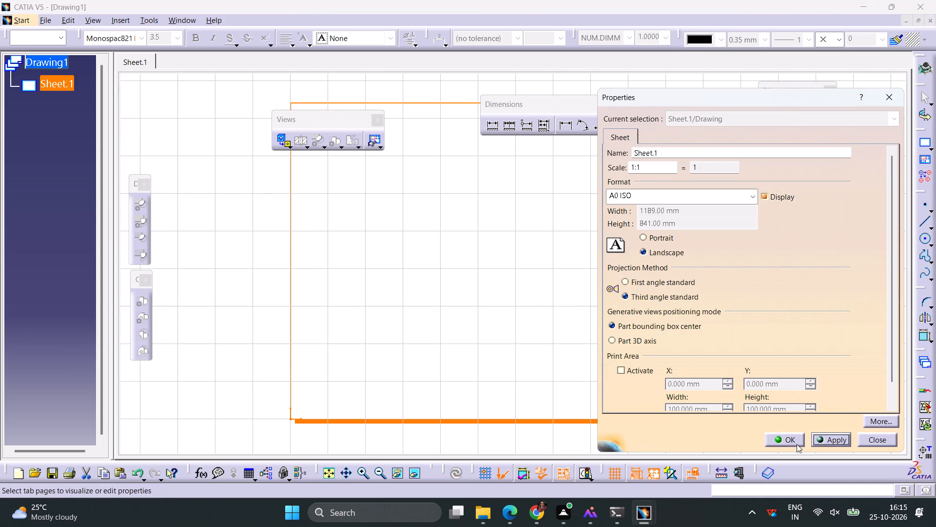
pyautogui.click(793, 441)
# Create a front view of Part1 using the web's flat face as reference, shifting it toward the sheet's left side before generating it.
pyautogui.click(280, 145)
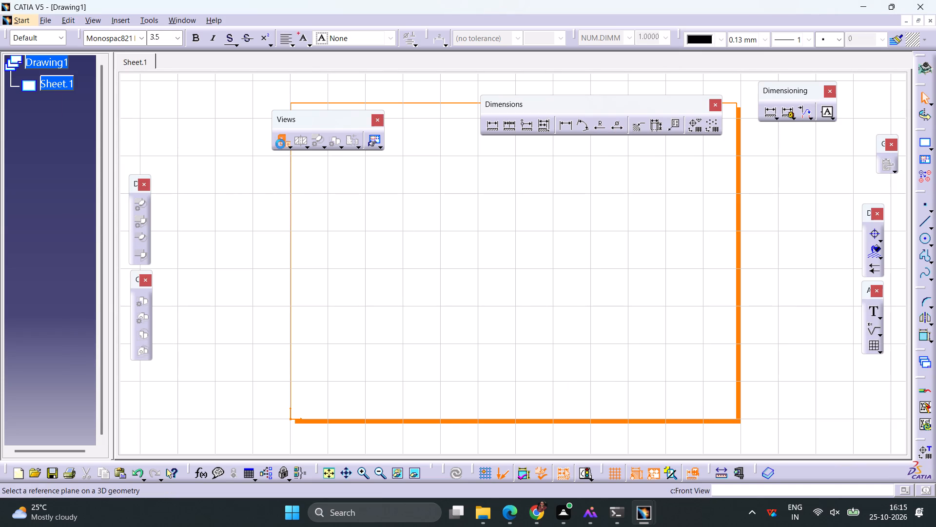
pyautogui.click(182, 21)
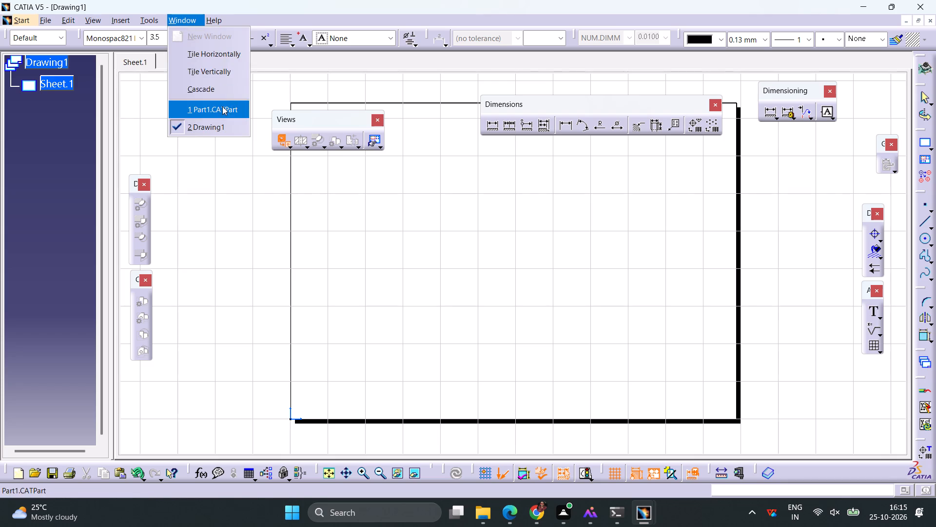
pyautogui.click(222, 106)
pyautogui.click(468, 310)
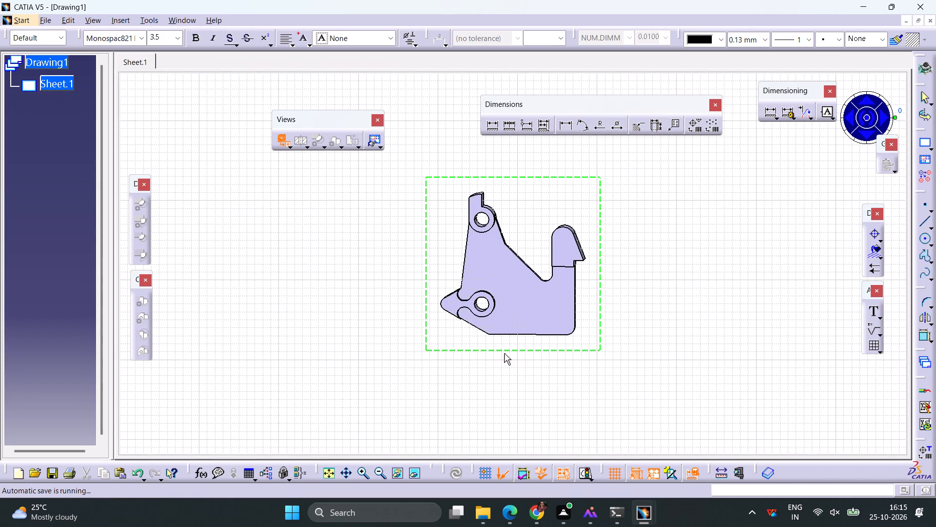
pyautogui.moveTo(490, 350); pyautogui.dragTo(295, 384)
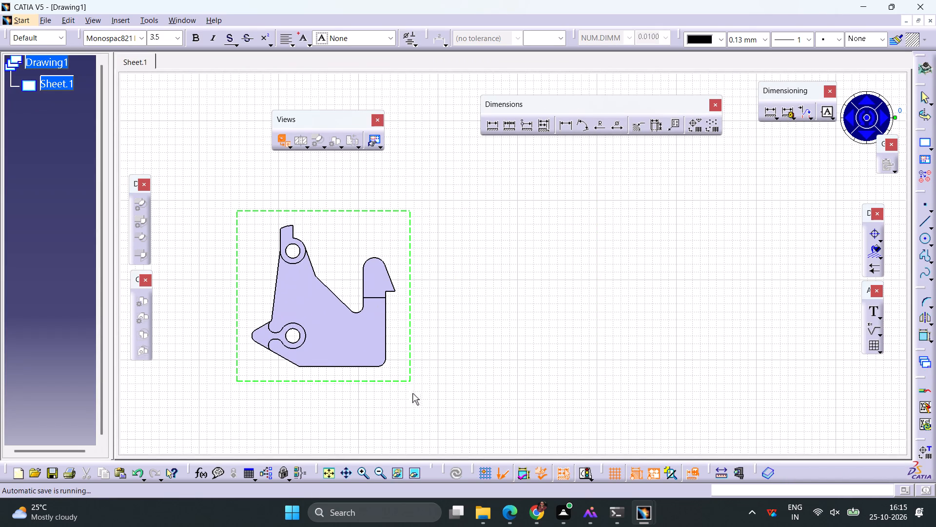
pyautogui.click(436, 365)
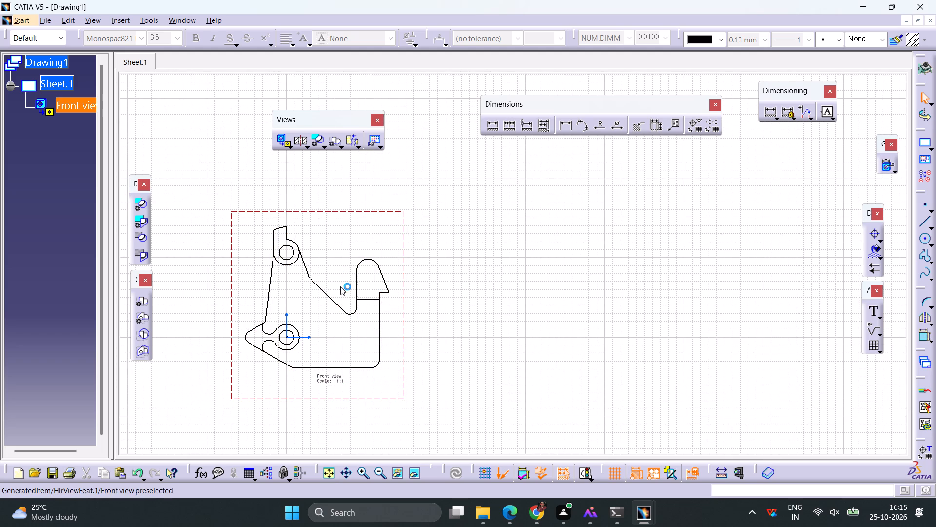
# Project a right view from the front view and place it beside it.
pyautogui.click(291, 146)
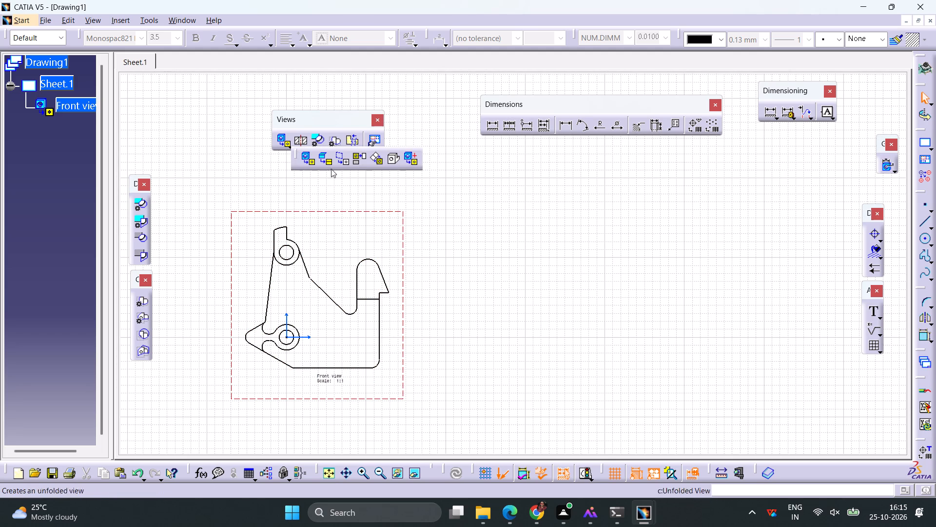
pyautogui.click(357, 162)
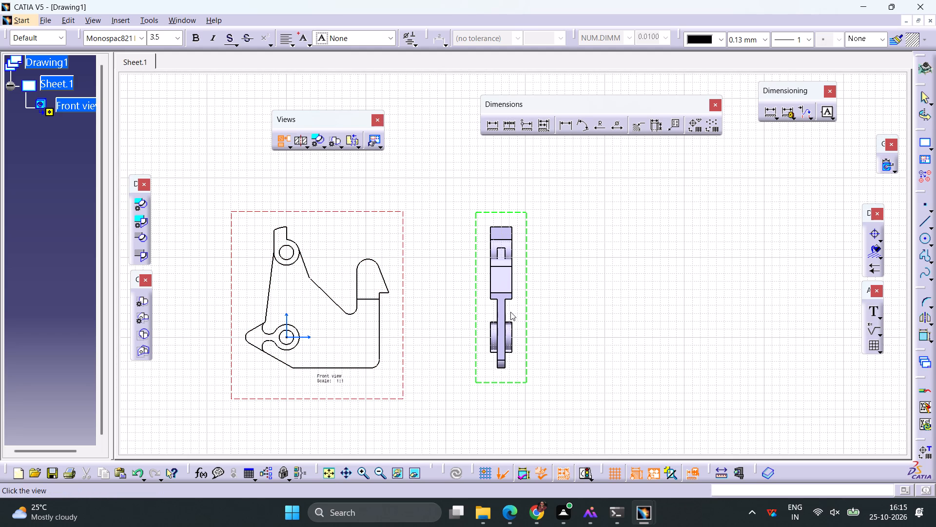
pyautogui.click(510, 312)
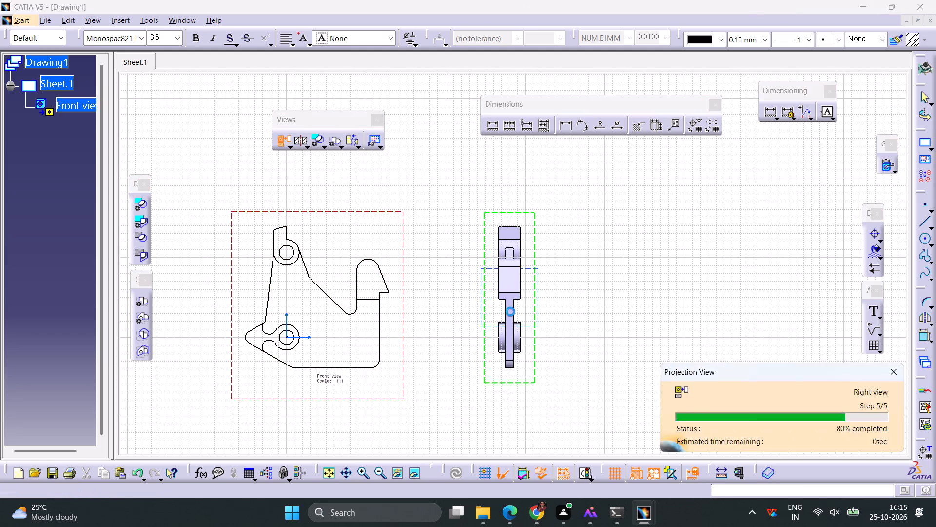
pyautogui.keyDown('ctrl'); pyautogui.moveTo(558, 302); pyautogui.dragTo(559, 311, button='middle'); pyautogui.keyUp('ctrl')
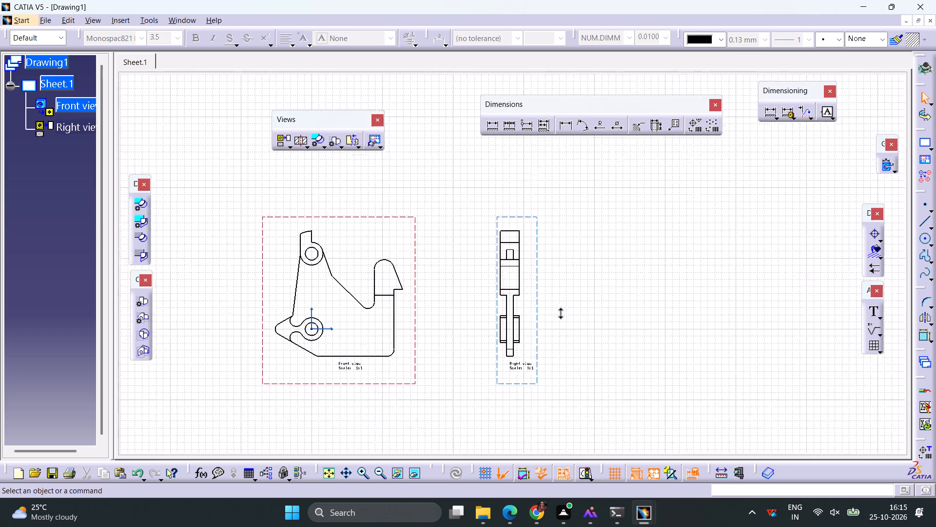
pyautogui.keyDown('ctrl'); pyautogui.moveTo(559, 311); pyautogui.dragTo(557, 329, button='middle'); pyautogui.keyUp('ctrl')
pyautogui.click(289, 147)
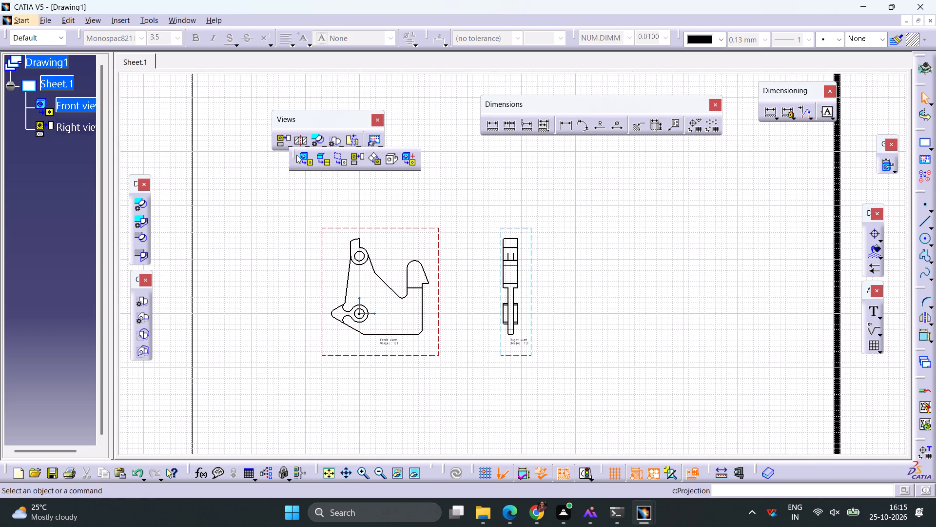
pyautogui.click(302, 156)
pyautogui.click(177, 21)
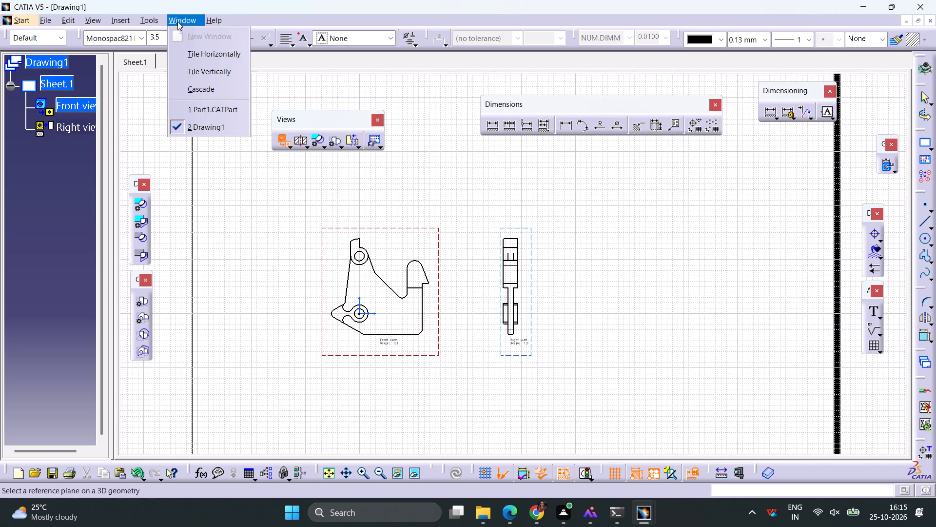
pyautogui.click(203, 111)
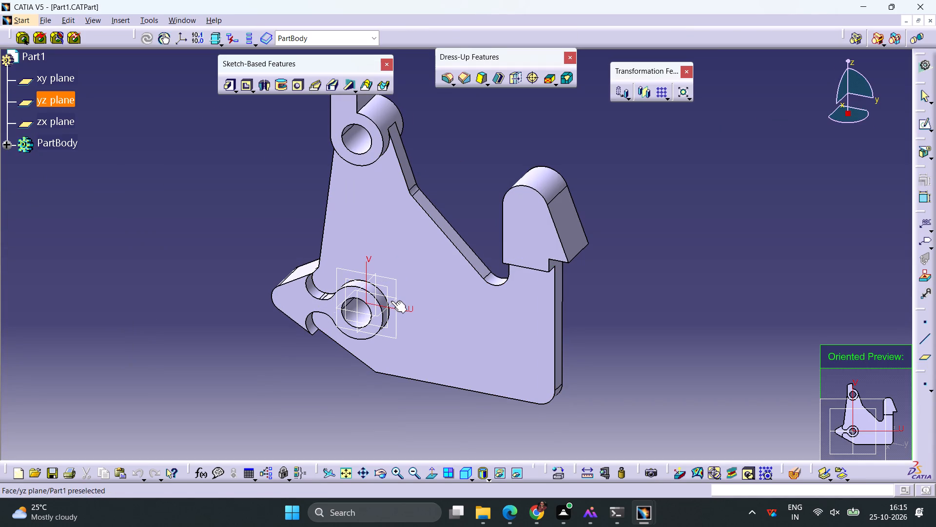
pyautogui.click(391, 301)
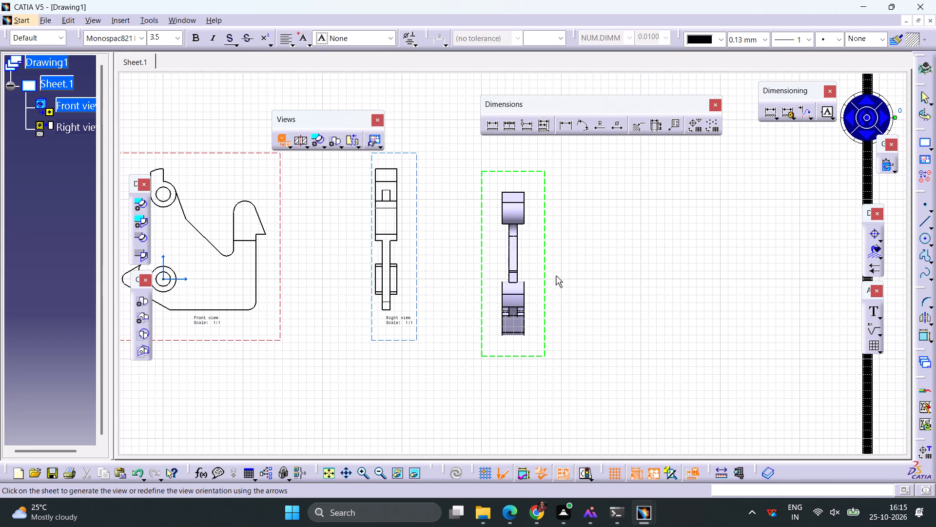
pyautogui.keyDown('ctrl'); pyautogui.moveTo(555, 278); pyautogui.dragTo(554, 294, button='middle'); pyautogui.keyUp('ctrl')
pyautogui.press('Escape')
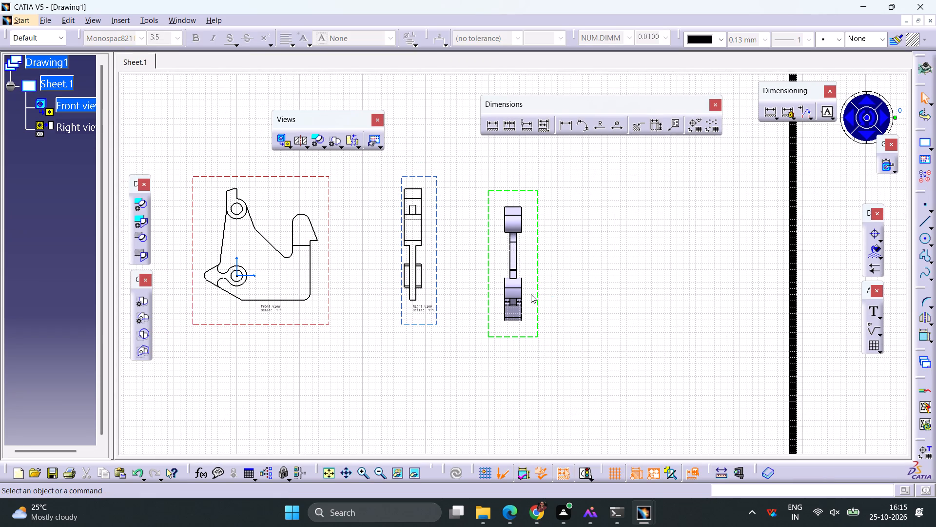
# Project a top view from the front view and place it above it.
pyautogui.click(291, 146)
pyautogui.click(354, 159)
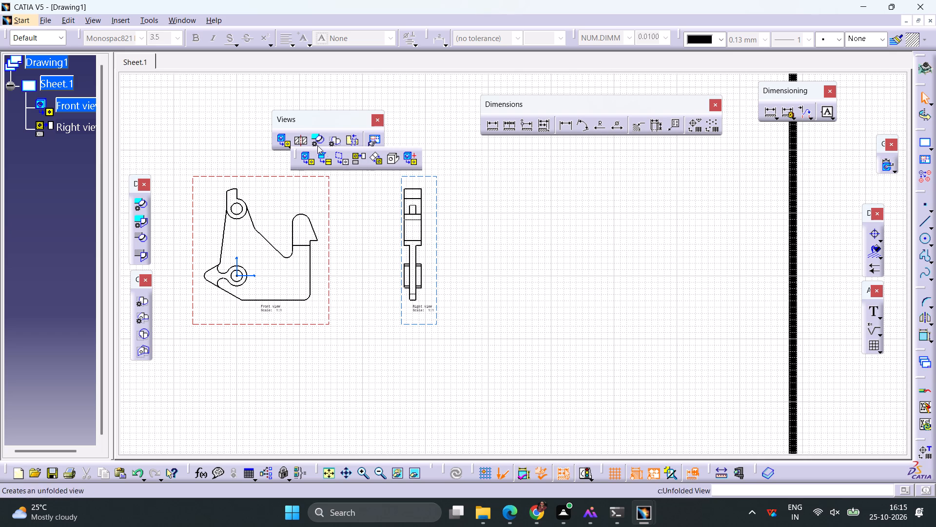
pyautogui.click(241, 137)
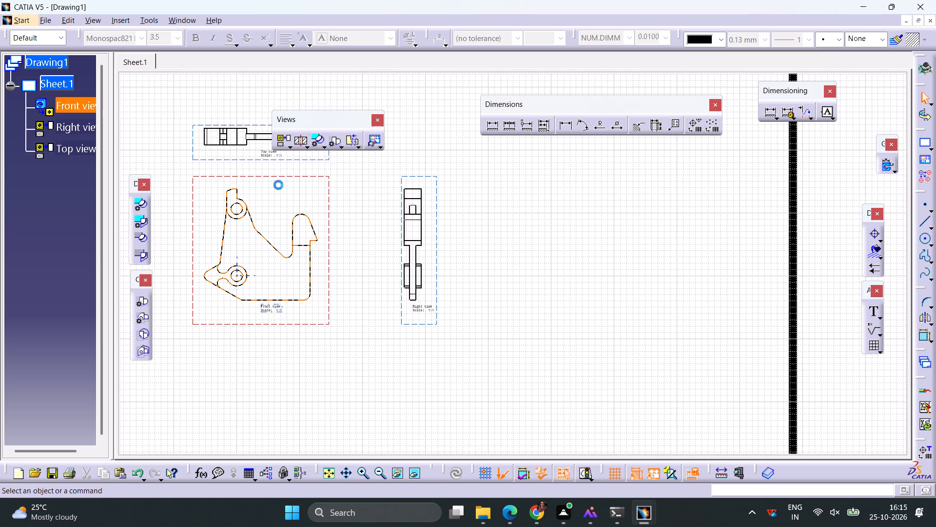
# Create an isometric view of Part1 and place it above the right view, beside the top view.
pyautogui.moveTo(361, 230); pyautogui.dragTo(414, 314, button='middle')
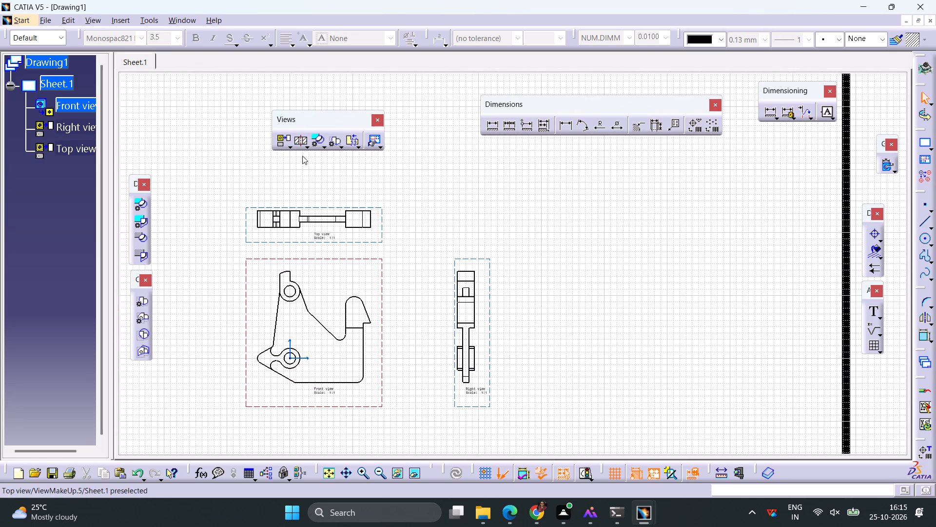
pyautogui.click(290, 147)
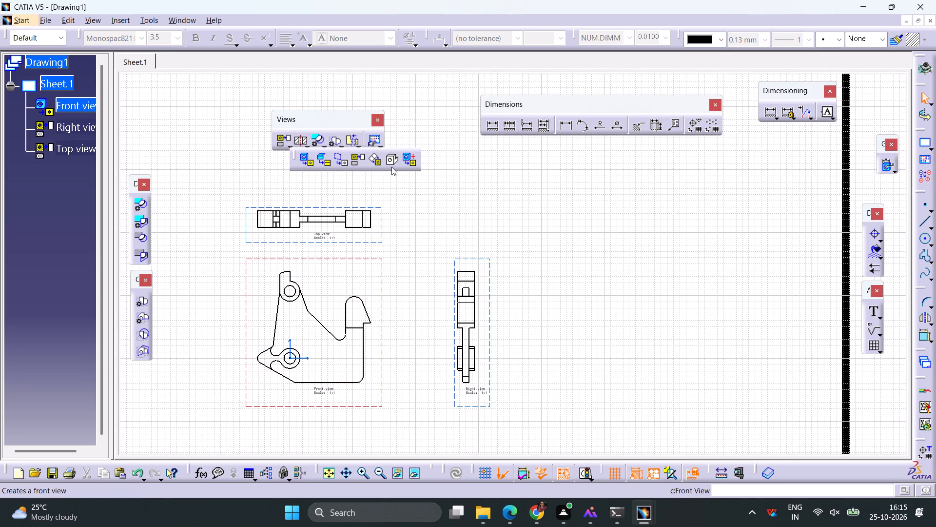
pyautogui.click(392, 162)
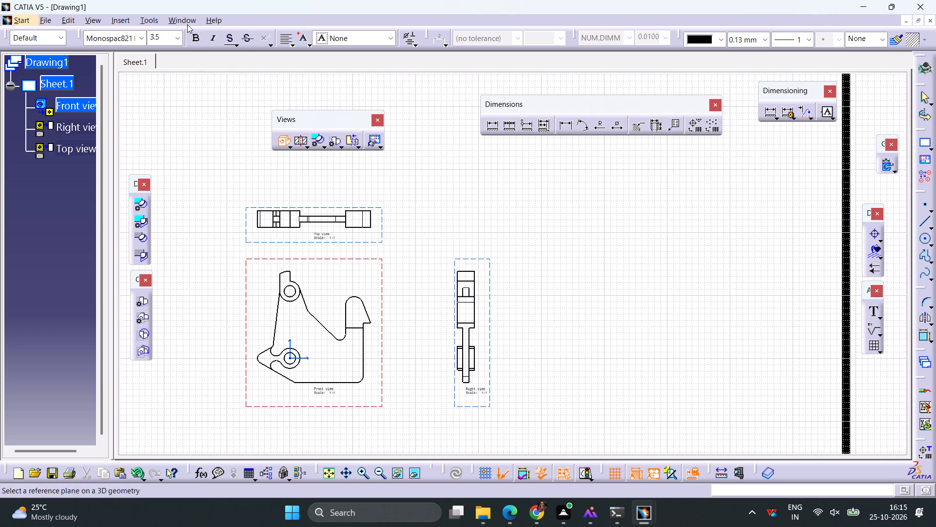
pyautogui.click(187, 24)
pyautogui.click(207, 105)
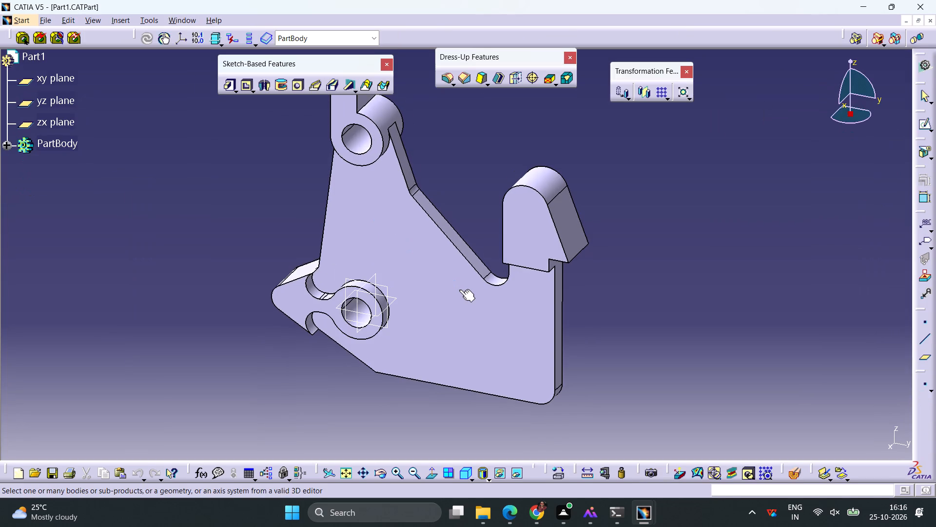
pyautogui.click(459, 289)
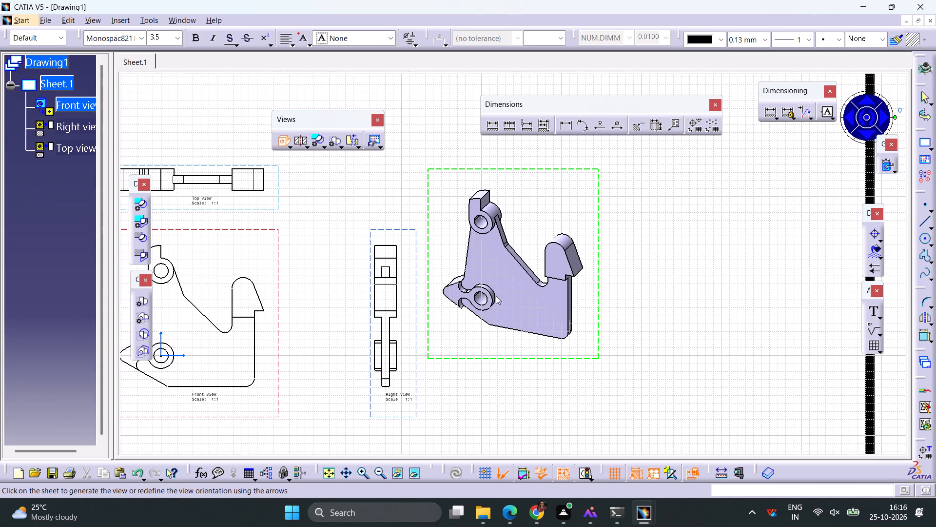
pyautogui.keyDown('ctrl'); pyautogui.moveTo(507, 296); pyautogui.dragTo(501, 329, button='middle'); pyautogui.keyUp('ctrl')
pyautogui.moveTo(510, 321); pyautogui.dragTo(485, 274)
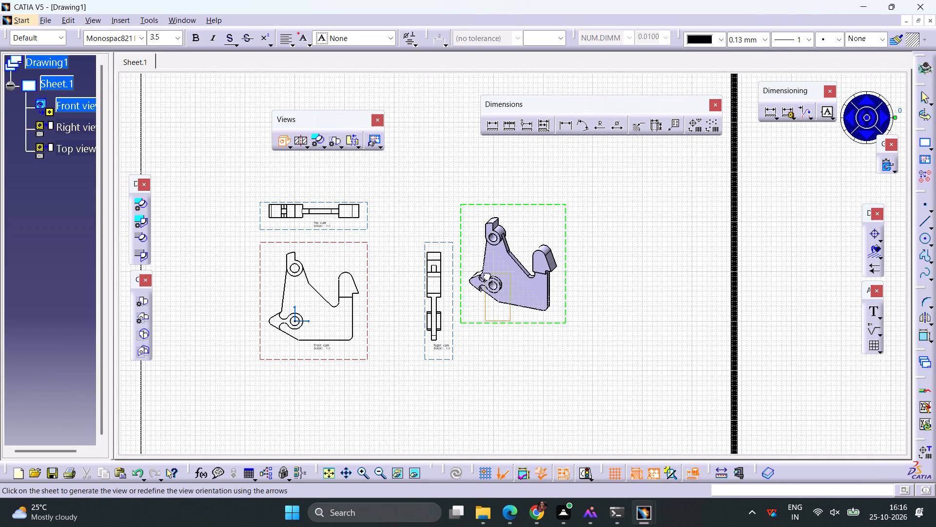
pyautogui.moveTo(485, 274); pyautogui.dragTo(512, 316)
pyautogui.moveTo(510, 332); pyautogui.dragTo(451, 230)
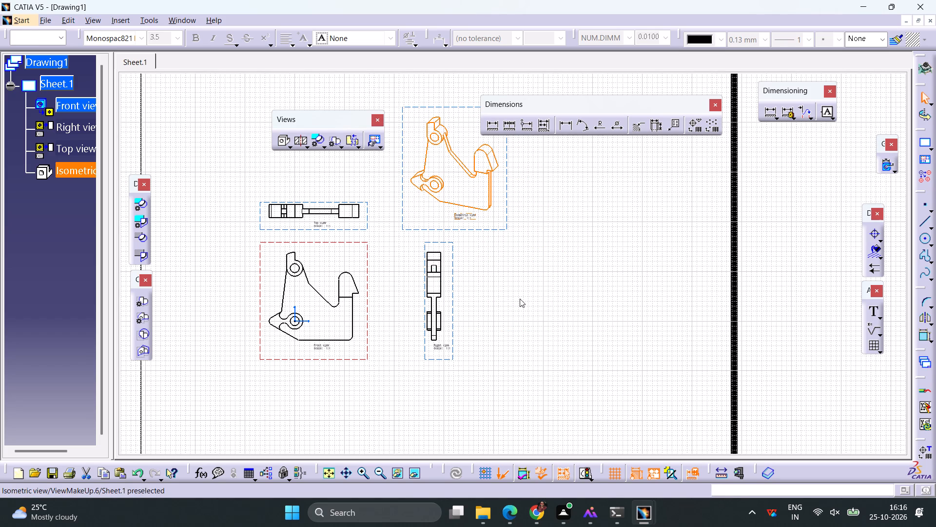
# Activate the isometric view on the sheet.
pyautogui.rightClick(514, 250)
pyautogui.click(513, 252)
pyautogui.rightClick(507, 227)
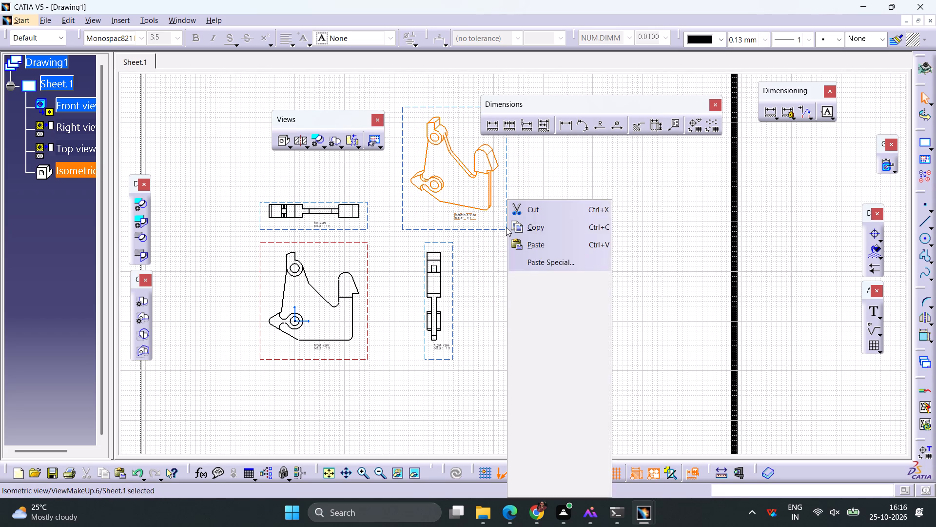
pyautogui.click(561, 424)
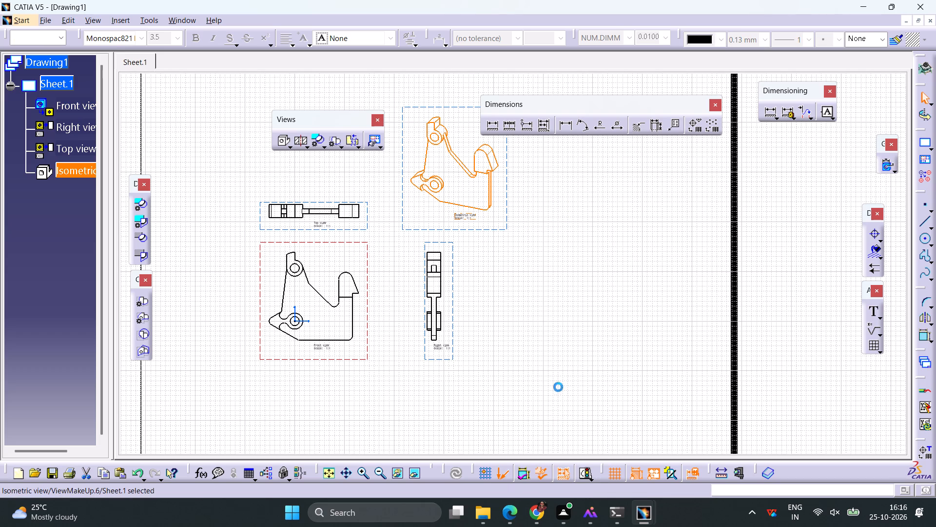
# Set the isometric view's generation mode to Raster, using Shading with edges and High quality for on-screen visualization, and apply it.
pyautogui.moveTo(507, 206); pyautogui.dragTo(506, 211, button='right')
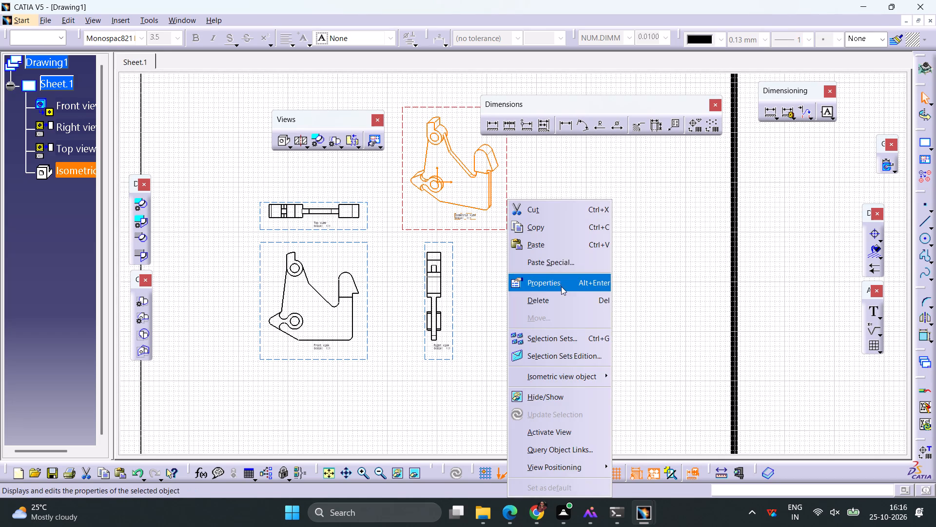
pyautogui.click(561, 286)
pyautogui.scroll(-4, 703, 350)
pyautogui.scroll(-3, 736, 372)
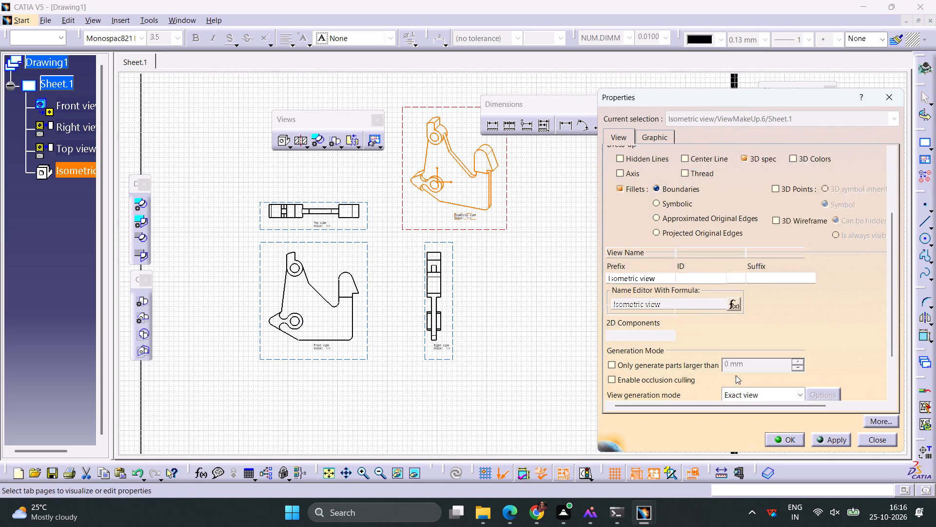
pyautogui.scroll(-2, 736, 375)
pyautogui.click(764, 364)
pyautogui.click(755, 425)
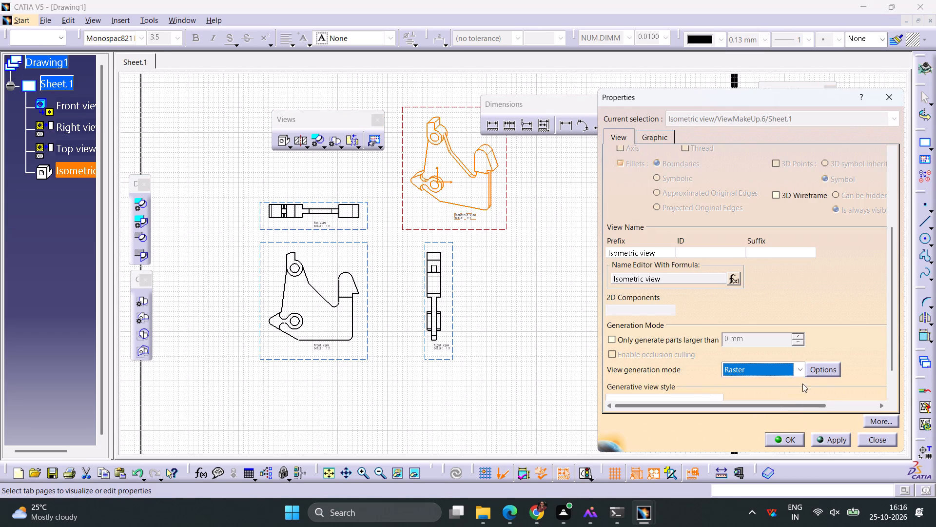
pyautogui.click(815, 372)
pyautogui.click(792, 351)
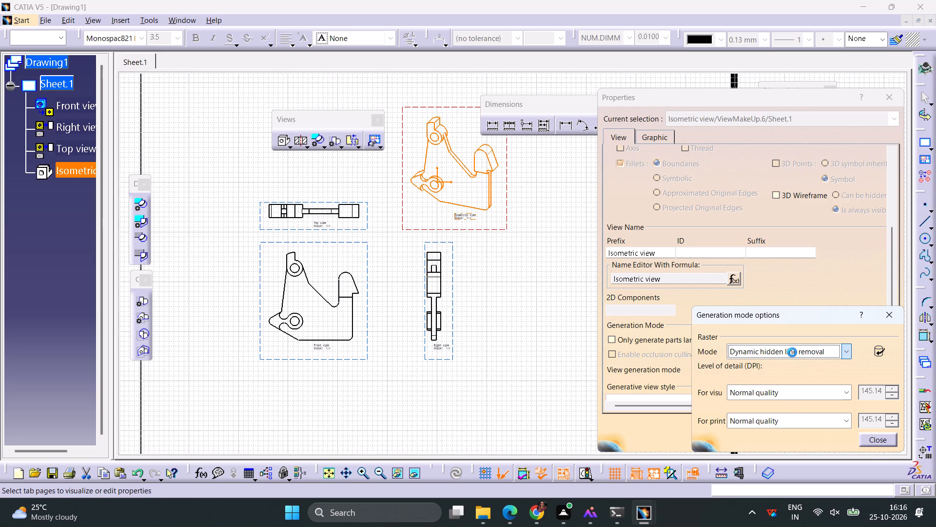
pyautogui.click(765, 389)
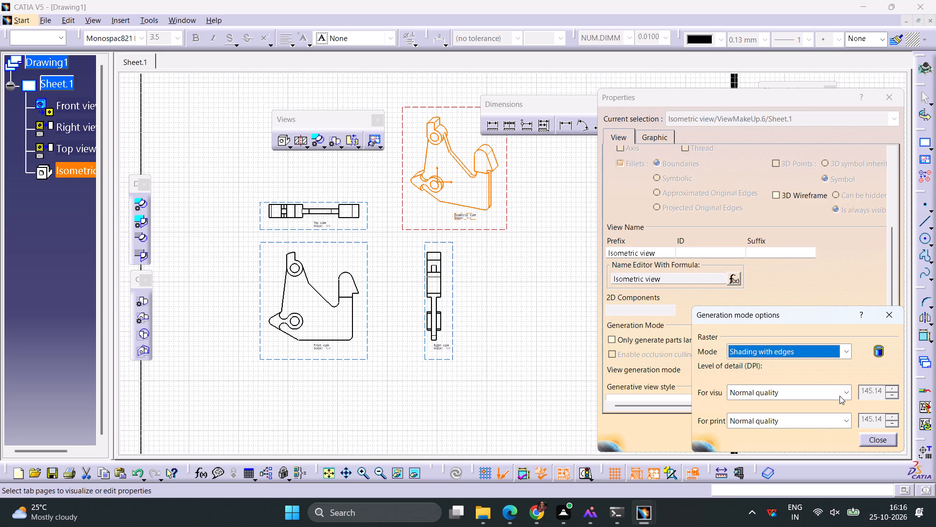
pyautogui.click(839, 396)
pyautogui.click(768, 431)
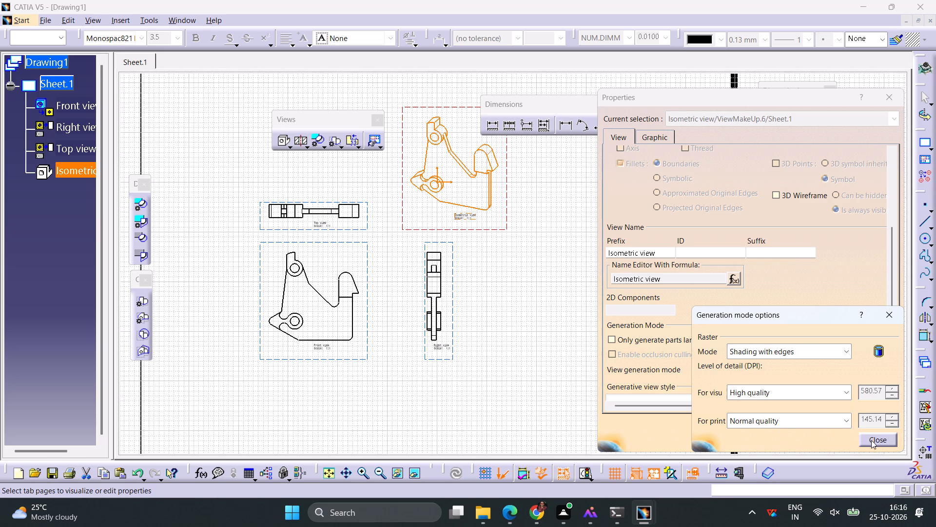
pyautogui.click(871, 440)
pyautogui.click(821, 438)
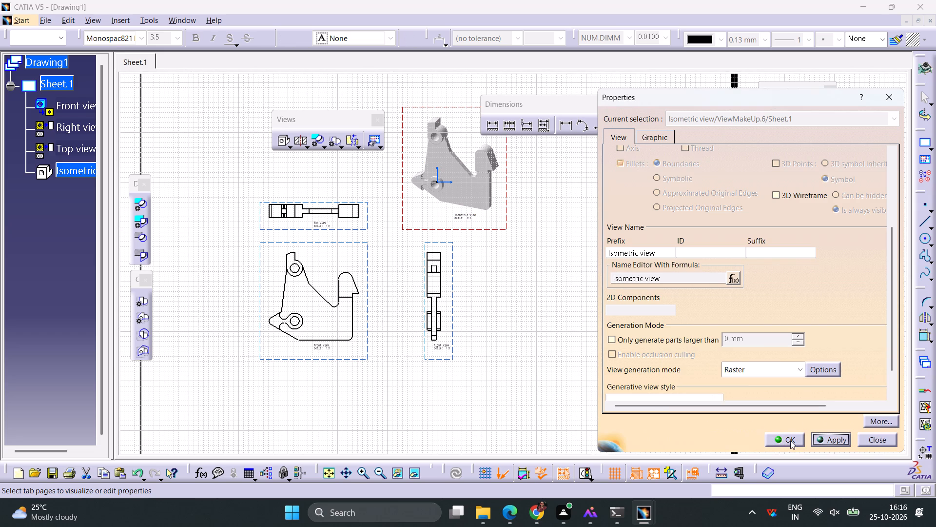
pyautogui.click(790, 441)
pyautogui.click(562, 296)
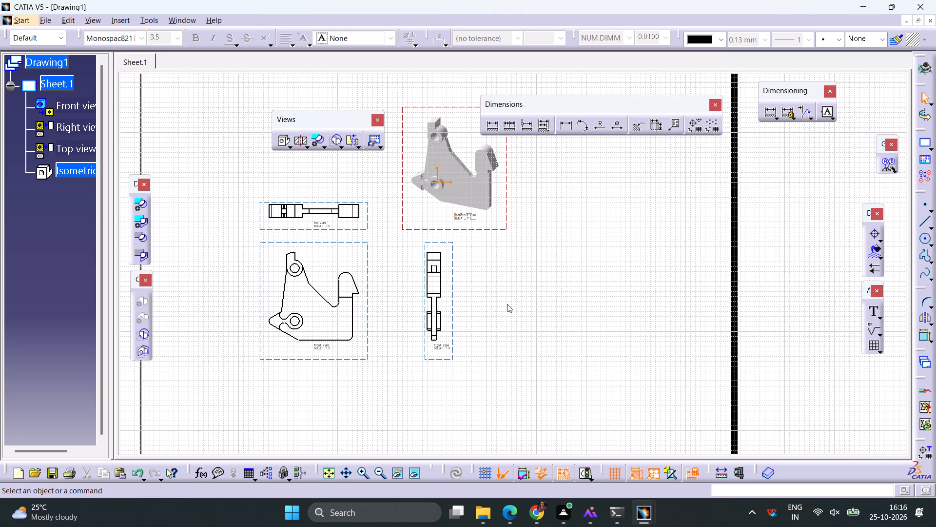
# Dimension the thickness of the hook-end block and of the thin web in the top view.
pyautogui.moveTo(505, 308); pyautogui.dragTo(593, 337, button='middle')
pyautogui.keyDown('ctrl'); pyautogui.moveTo(569, 342); pyautogui.dragTo(572, 314, button='middle'); pyautogui.keyUp('ctrl')
pyautogui.click(489, 129)
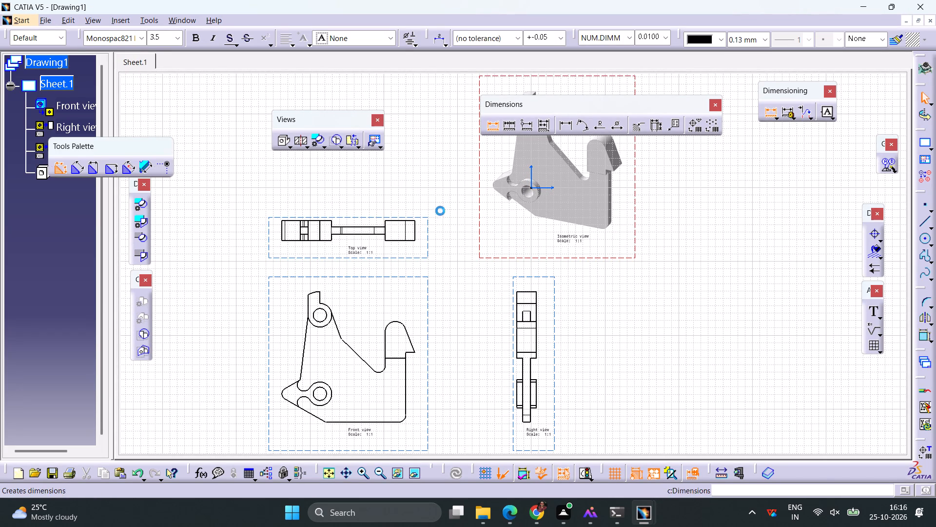
pyautogui.click(385, 227)
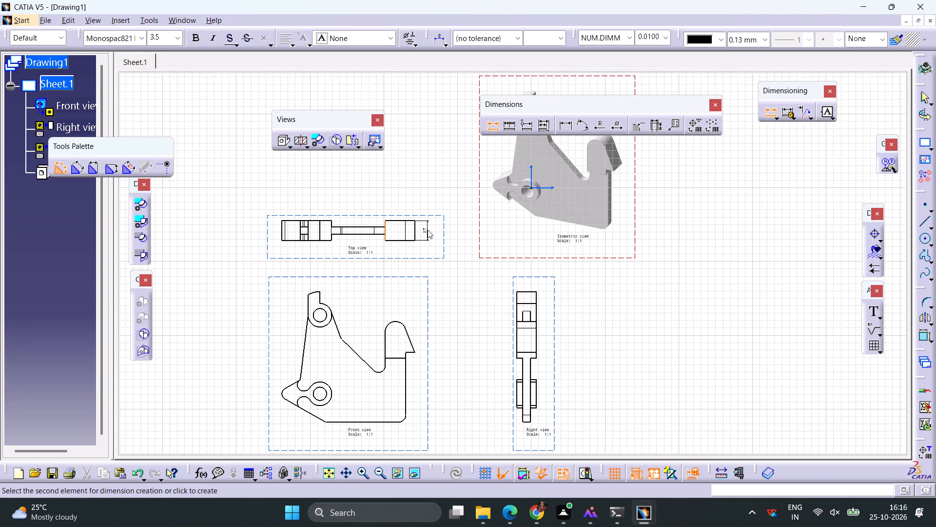
pyautogui.click(430, 229)
pyautogui.click(497, 128)
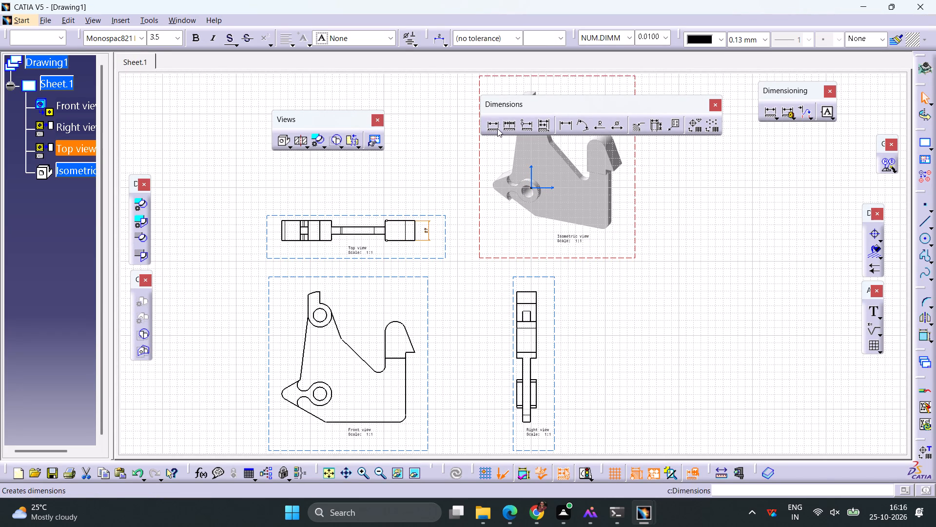
pyautogui.click(361, 227)
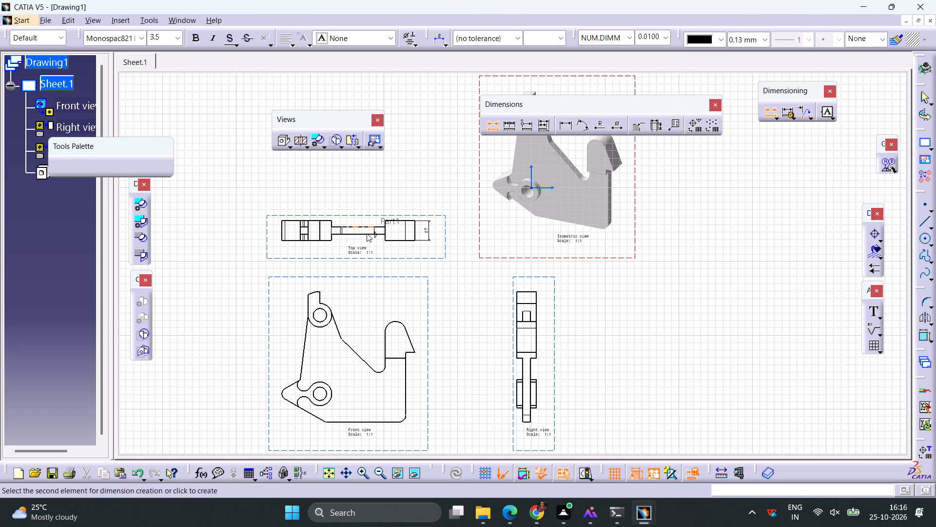
pyautogui.click(365, 233)
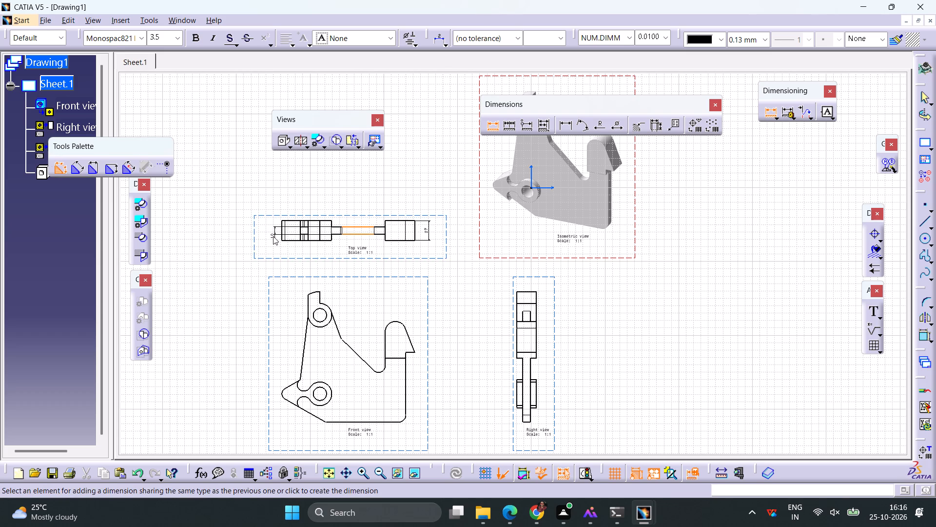
pyautogui.click(273, 236)
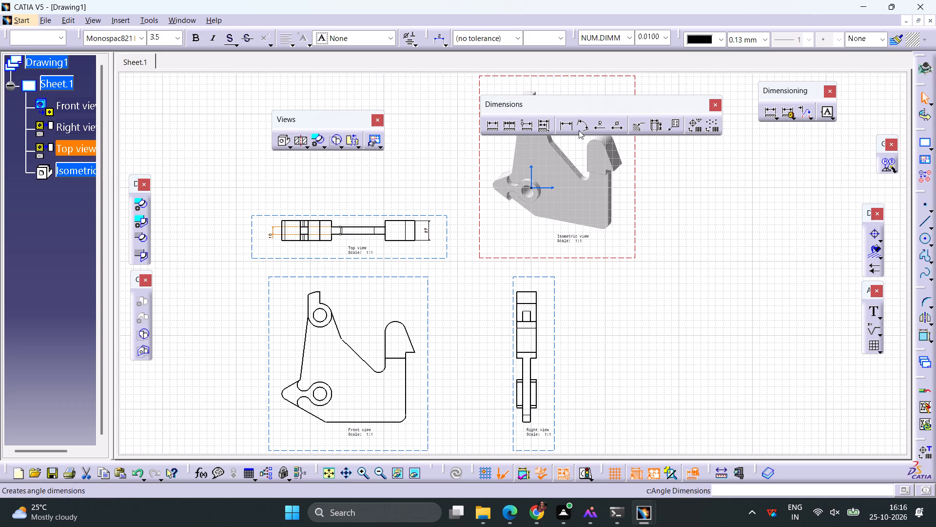
# Add radius dimensions to the upper arm's tip arc and the notch-bottom fillet in the front view.
pyautogui.click(594, 127)
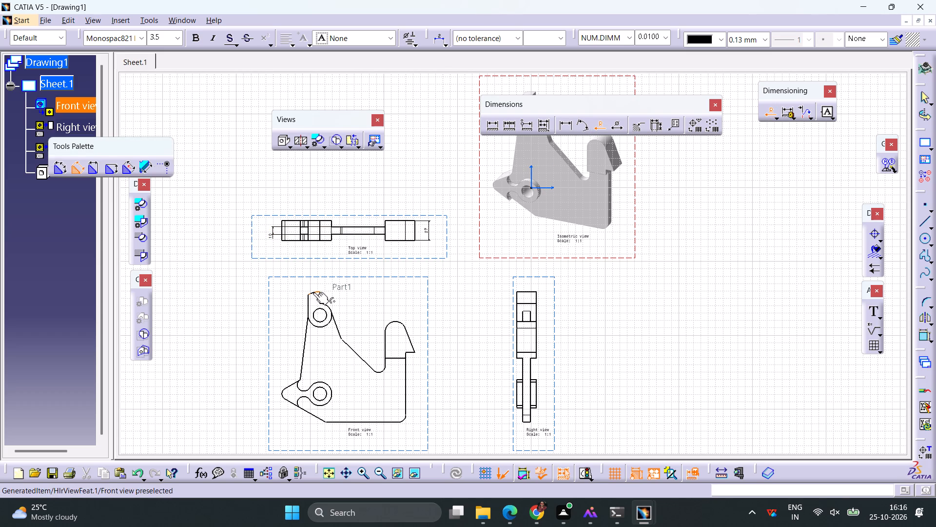
pyautogui.click(313, 292)
pyautogui.click(302, 278)
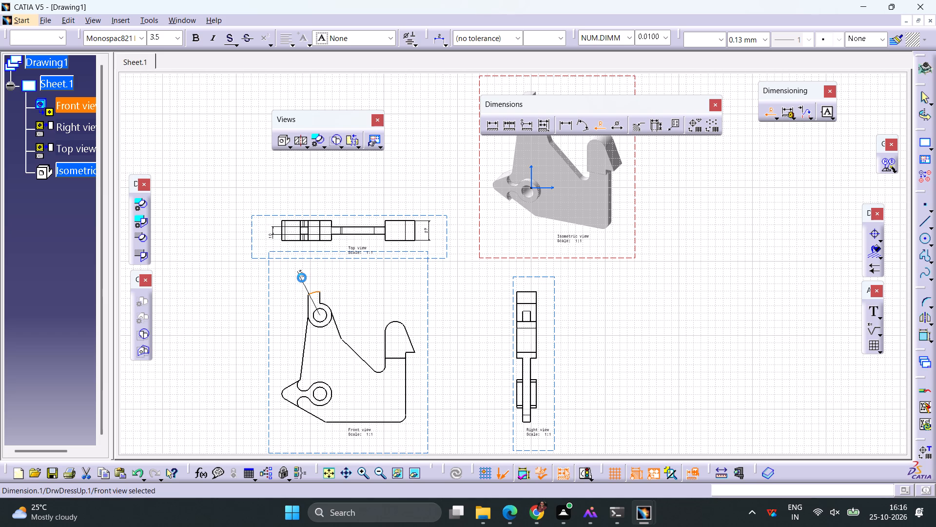
pyautogui.click(596, 128)
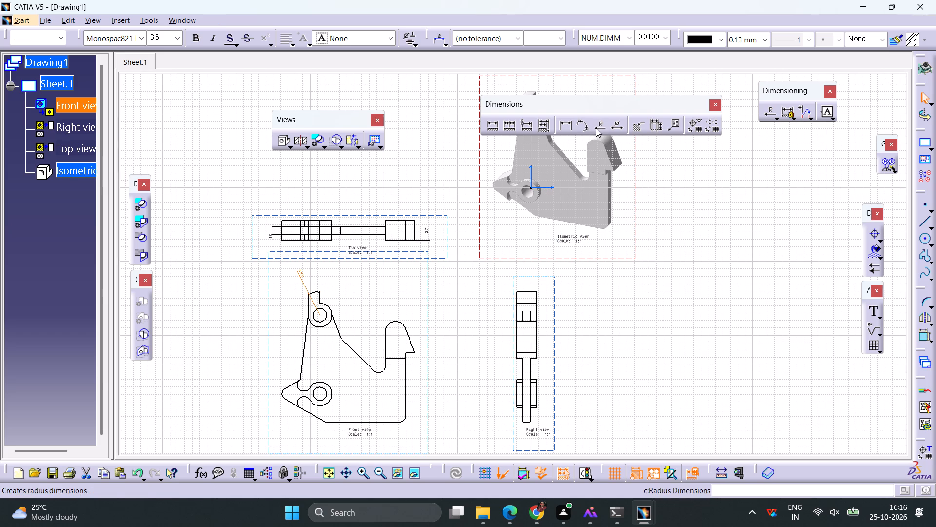
pyautogui.click(383, 369)
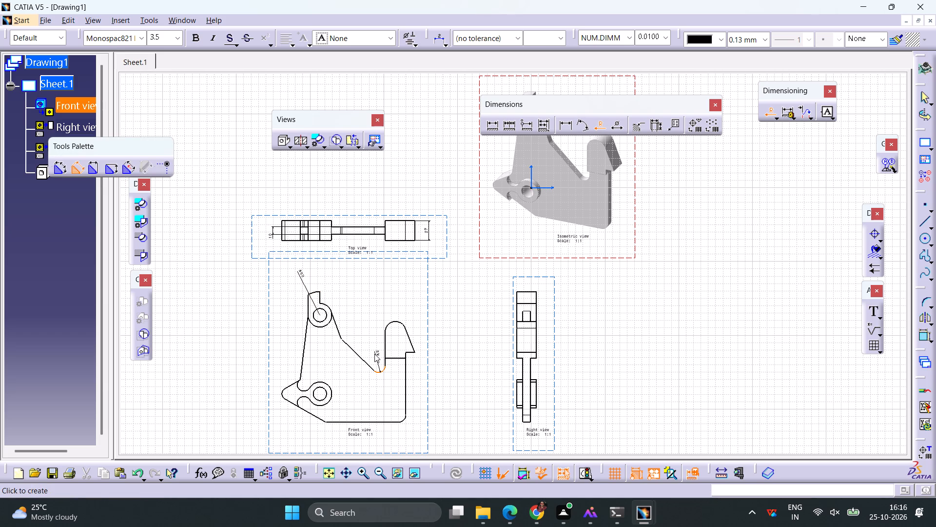
pyautogui.click(374, 354)
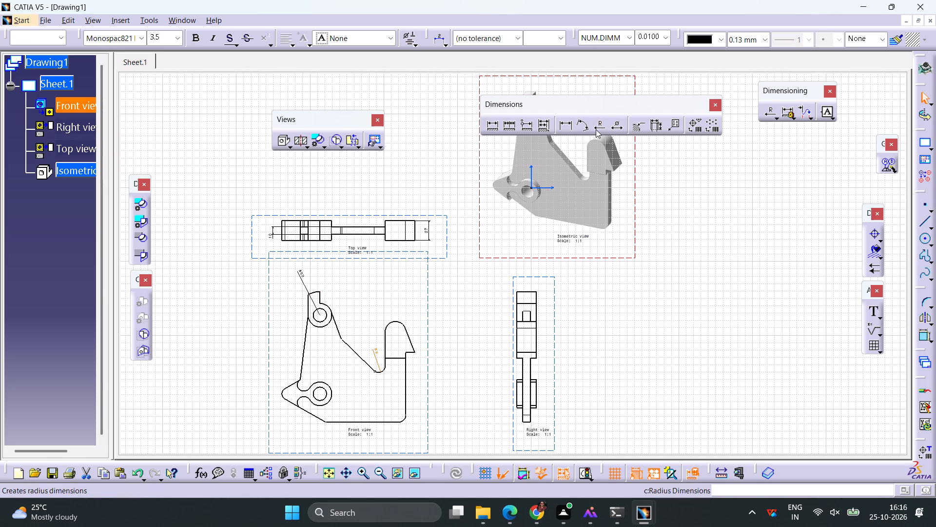
# Add radius dimensions to the hook's rounded top and the rounded corner below it in the front view.
pyautogui.click(596, 129)
pyautogui.click(398, 320)
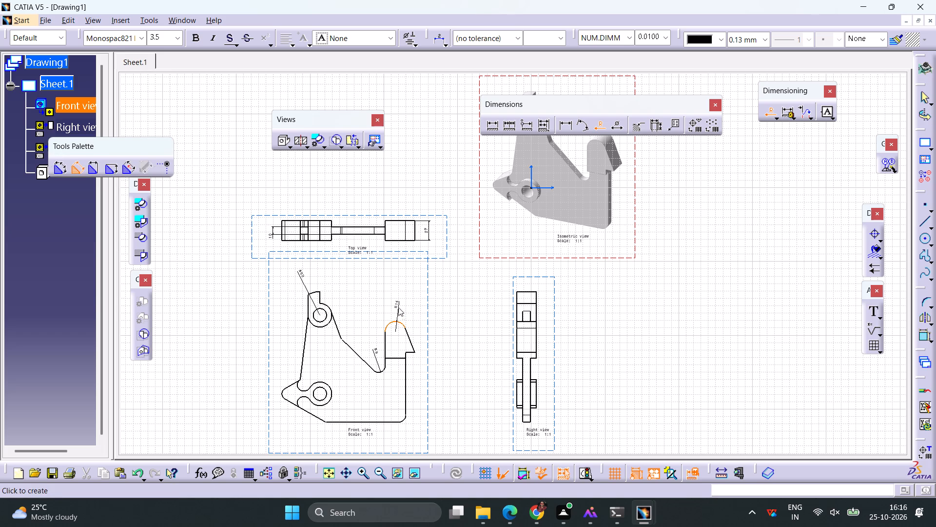
pyautogui.click(399, 304)
pyautogui.click(599, 128)
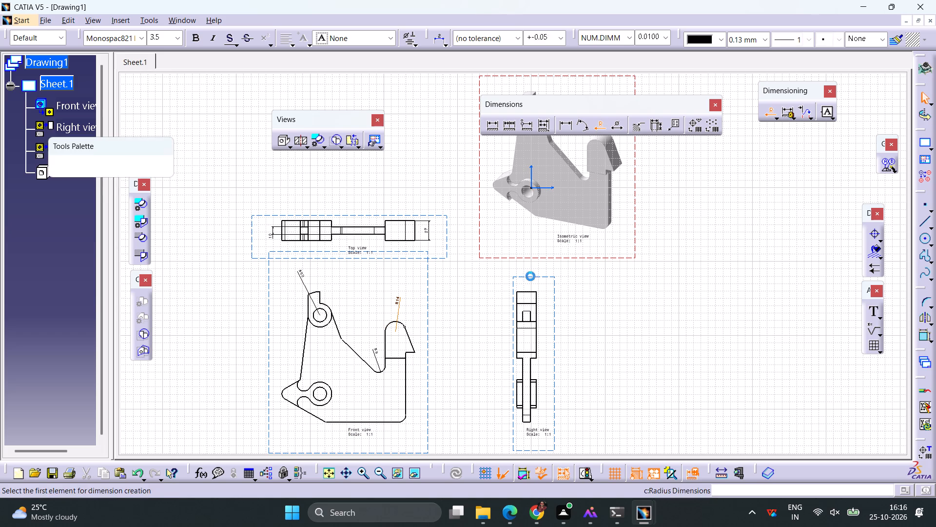
pyautogui.moveTo(451, 372); pyautogui.dragTo(461, 289, button='middle')
pyautogui.click(413, 339)
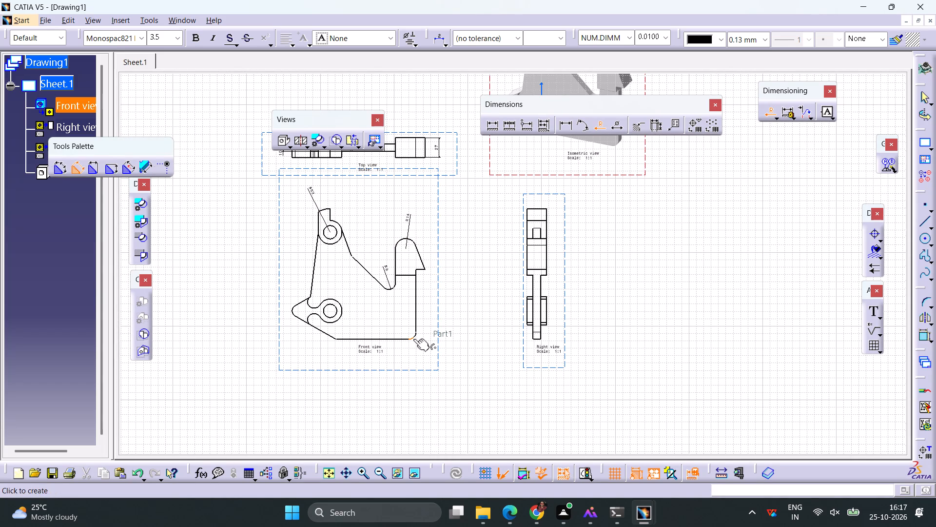
pyautogui.click(424, 352)
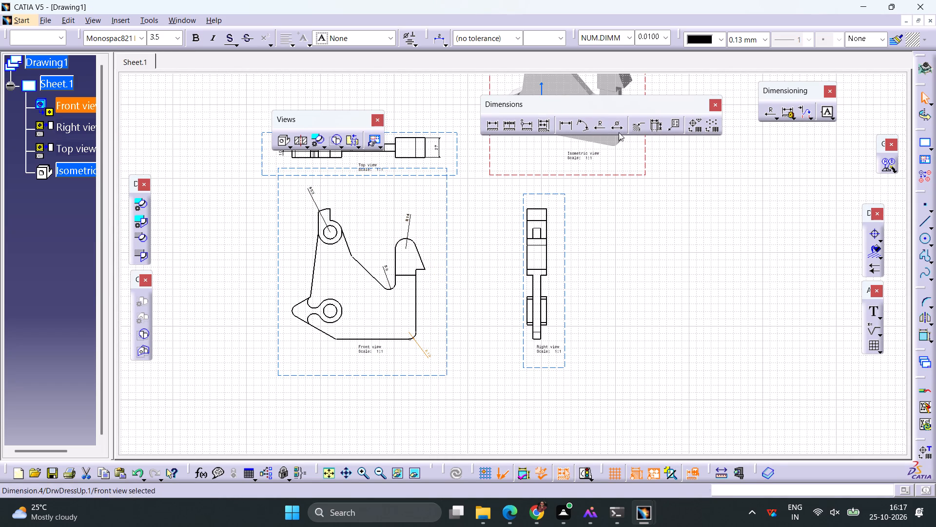
# Add a radius dimension to the rounded tip of the pointed nose beside the lower boss in the front view.
pyautogui.click(601, 130)
pyautogui.keyDown('ctrl'); pyautogui.moveTo(352, 335); pyautogui.dragTo(350, 318, button='middle'); pyautogui.keyUp('ctrl')
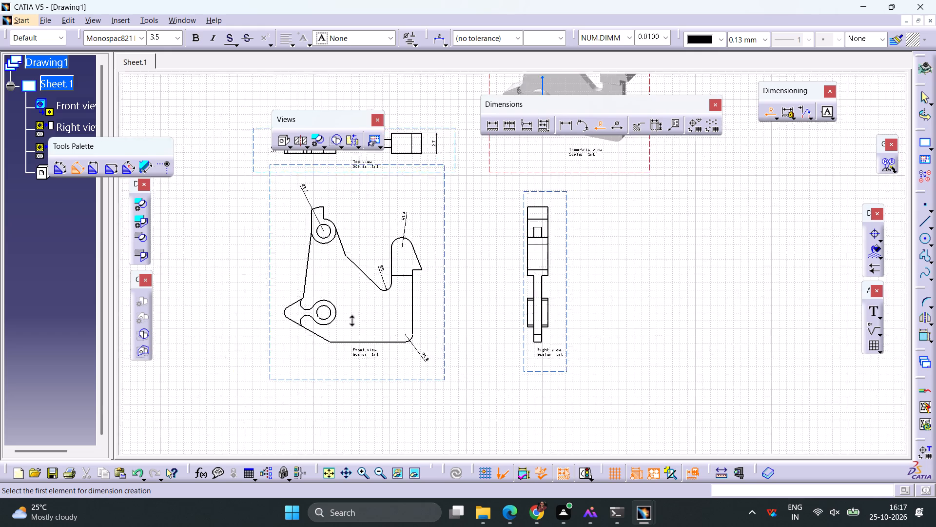
pyautogui.keyDown('ctrl'); pyautogui.moveTo(350, 318); pyautogui.dragTo(350, 298, button='middle'); pyautogui.keyUp('ctrl')
pyautogui.moveTo(315, 328); pyautogui.dragTo(555, 256, button='middle')
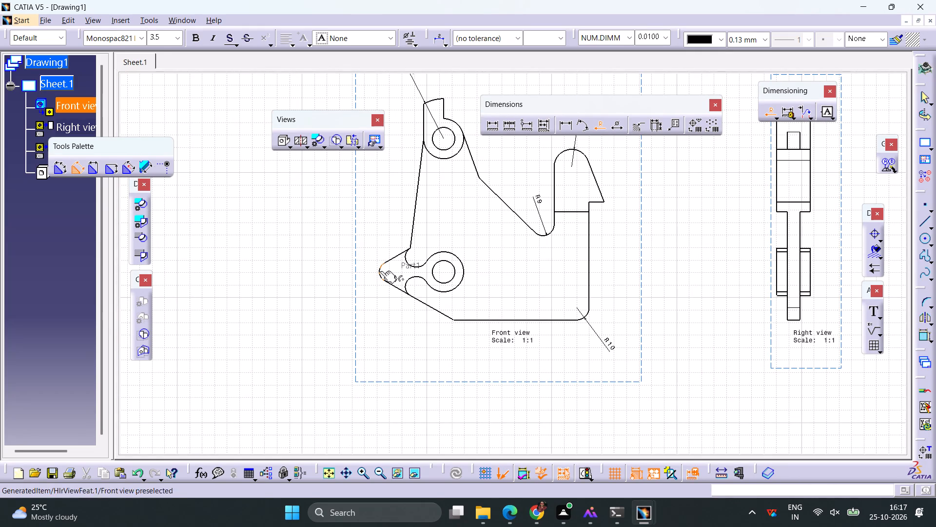
pyautogui.click(380, 271)
pyautogui.click(349, 287)
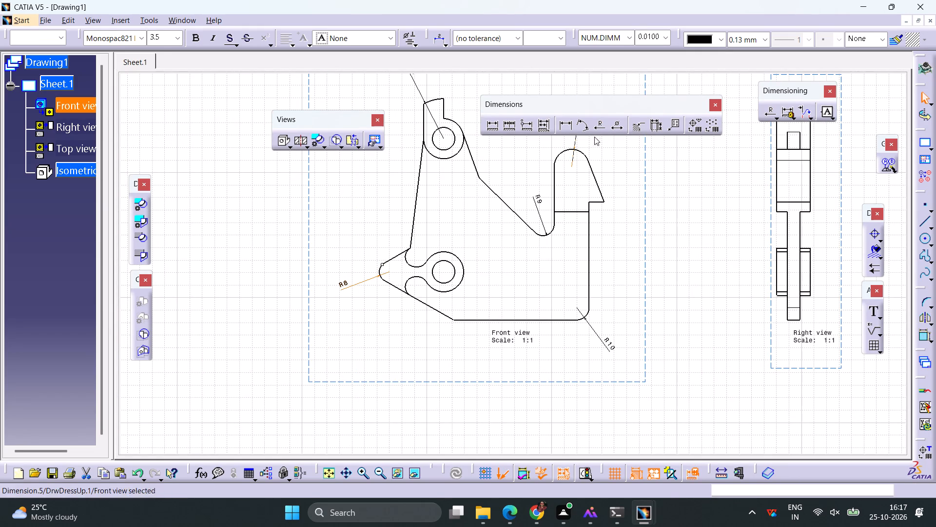
# Add radius dimensions to the upper and lower fillet arcs between the pointed nose and the lower boss.
pyautogui.click(595, 131)
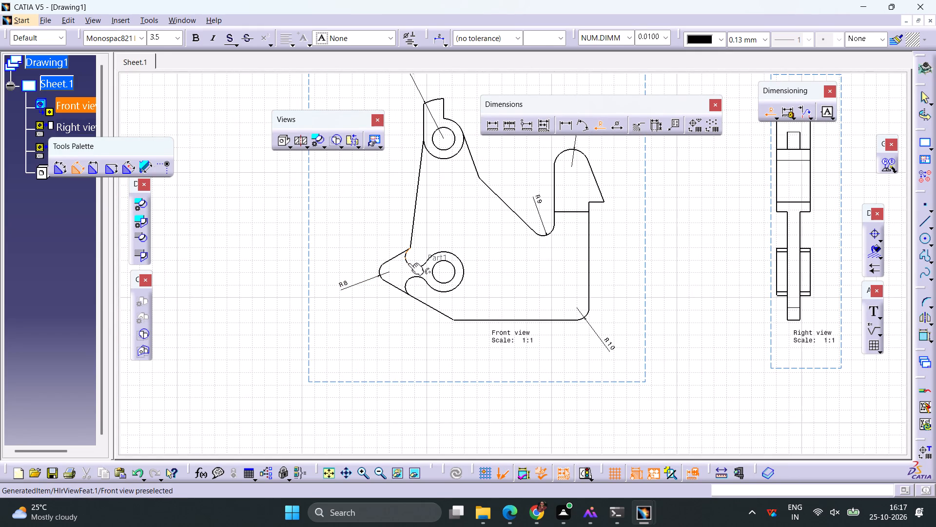
pyautogui.click(408, 263)
pyautogui.click(374, 301)
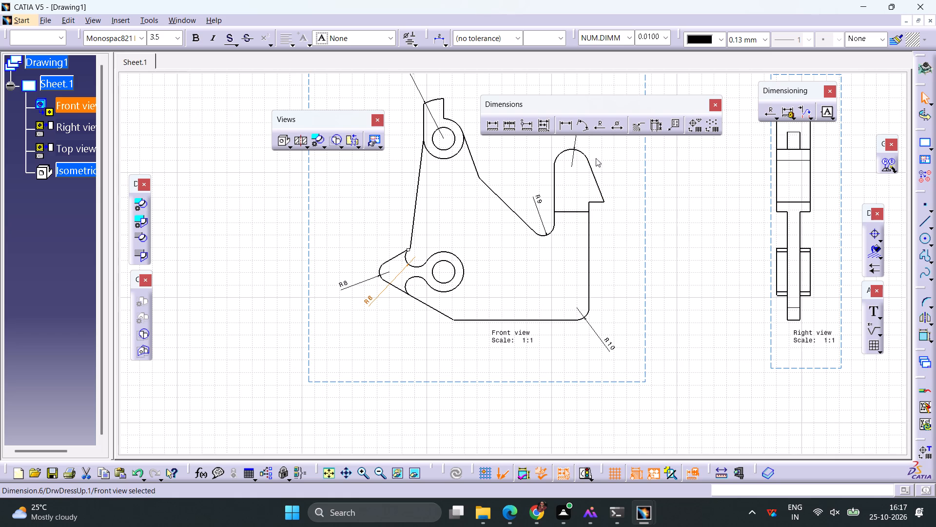
pyautogui.click(600, 127)
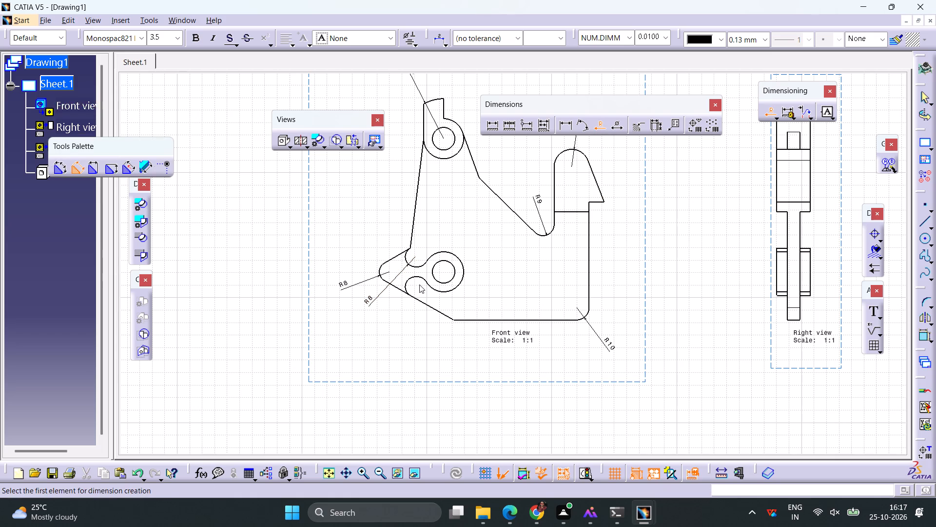
pyautogui.click(424, 279)
pyautogui.click(383, 320)
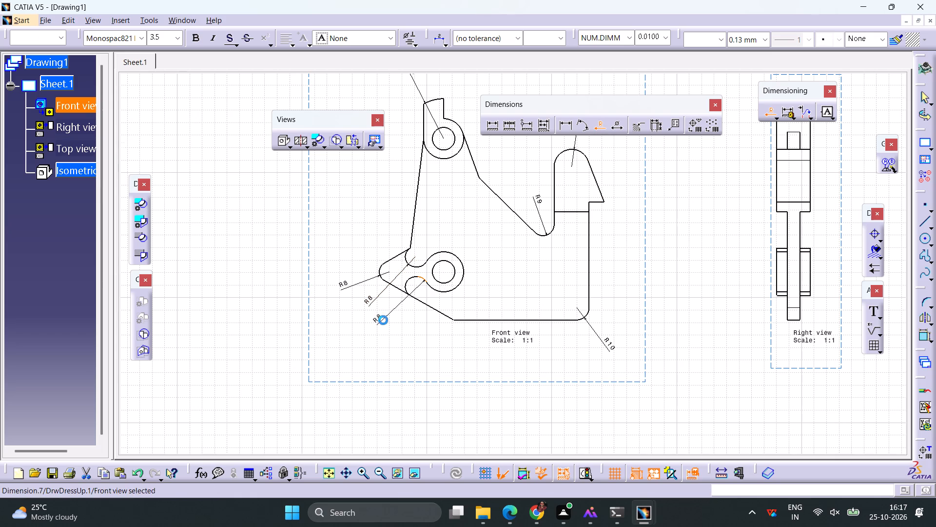
# Add a radius dimension to the outer circle of the lower boss in the front view.
pyautogui.click(599, 128)
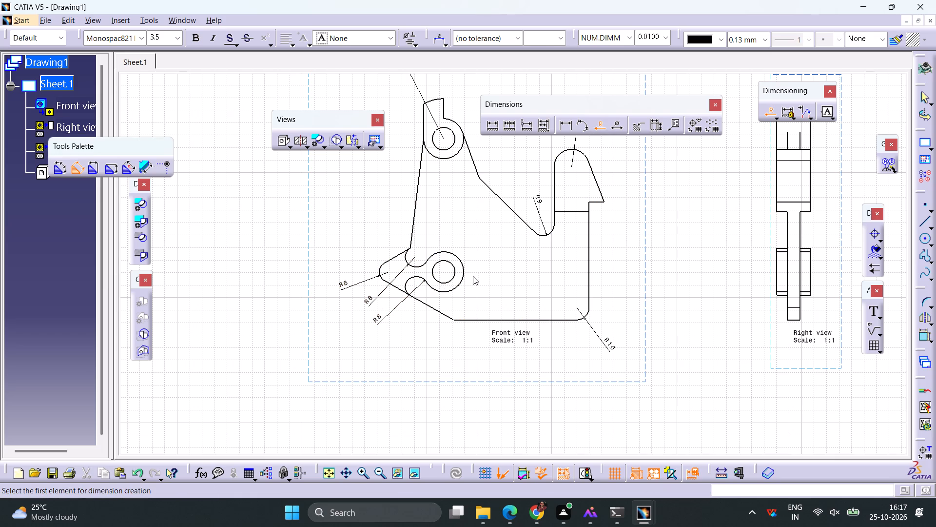
pyautogui.click(448, 291)
pyautogui.click(406, 340)
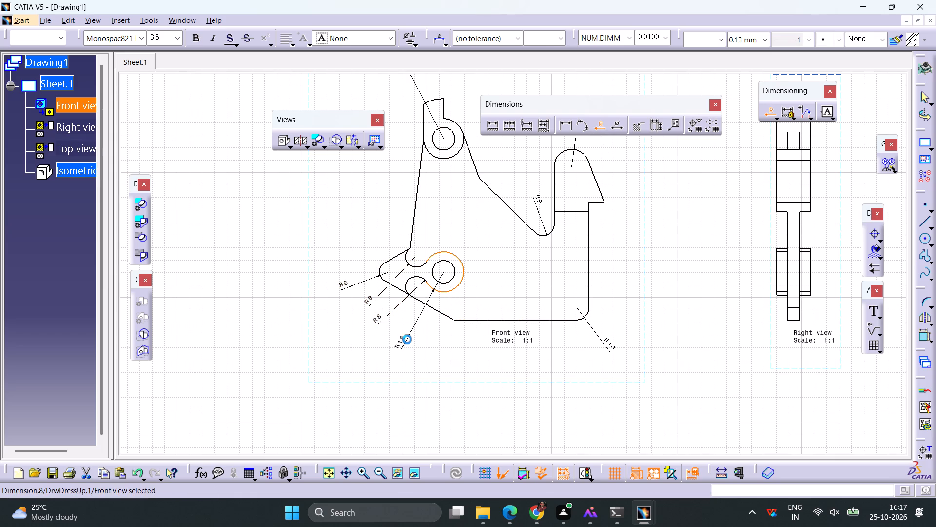
# Add diameter dimensions to the holes of the lower and upper bosses in the front view.
pyautogui.click(619, 125)
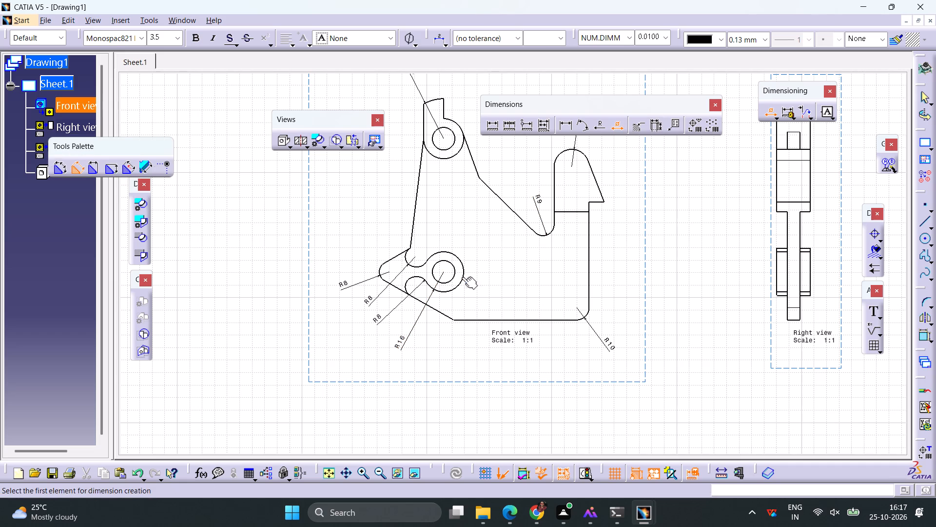
pyautogui.click(447, 283)
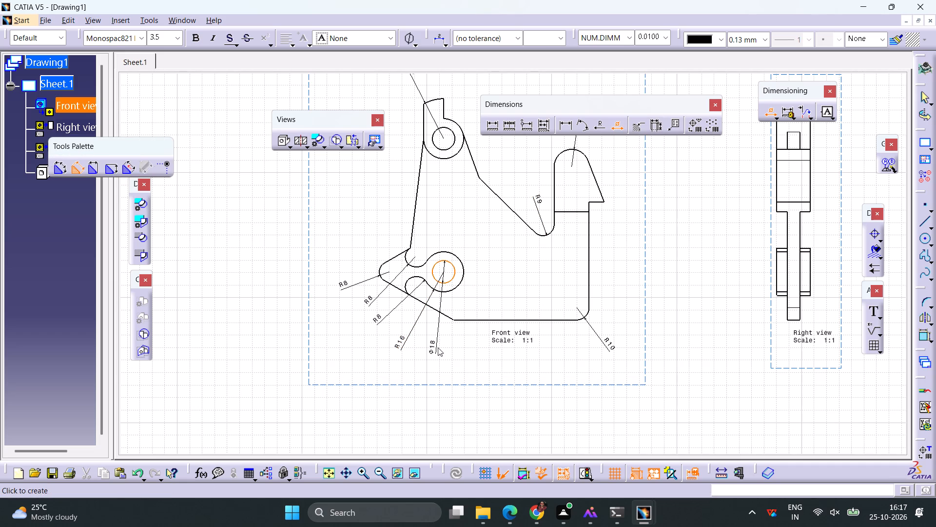
pyautogui.click(438, 347)
pyautogui.click(615, 127)
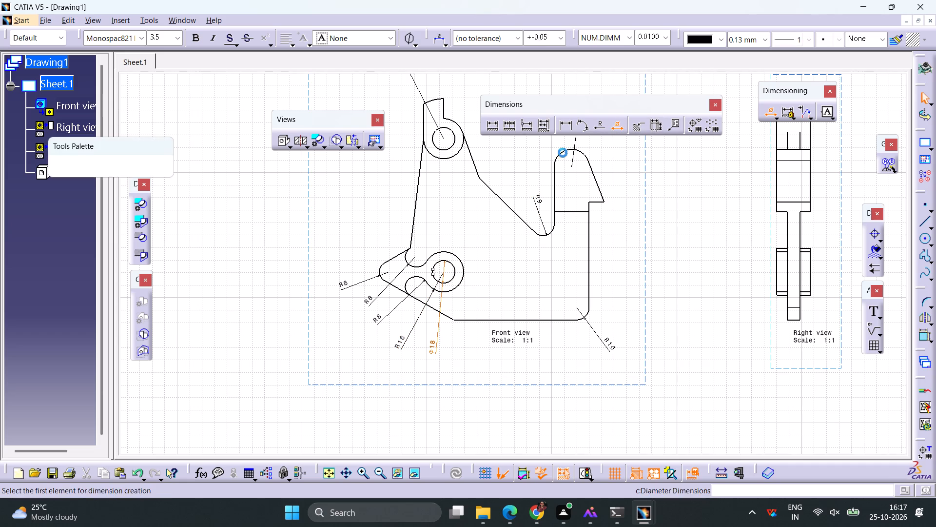
pyautogui.moveTo(526, 177); pyautogui.dragTo(527, 263, button='middle')
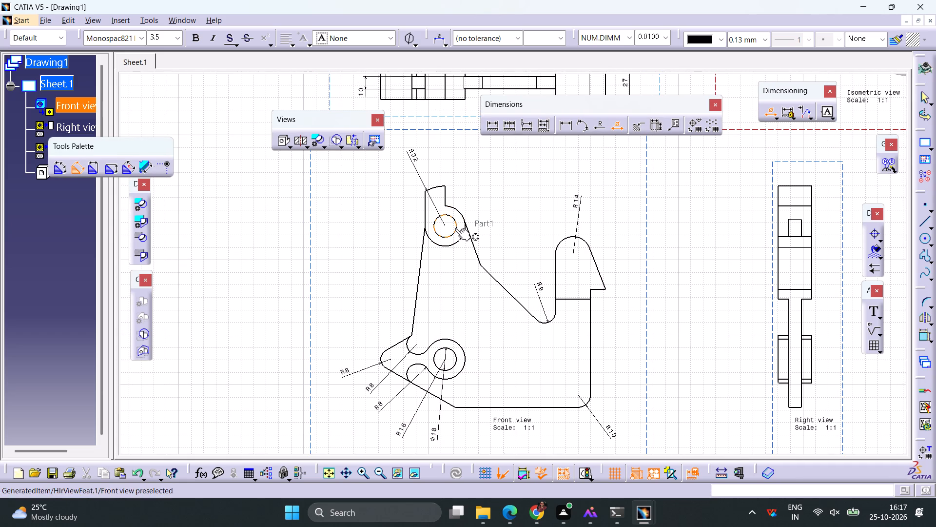
pyautogui.click(455, 228)
pyautogui.click(407, 214)
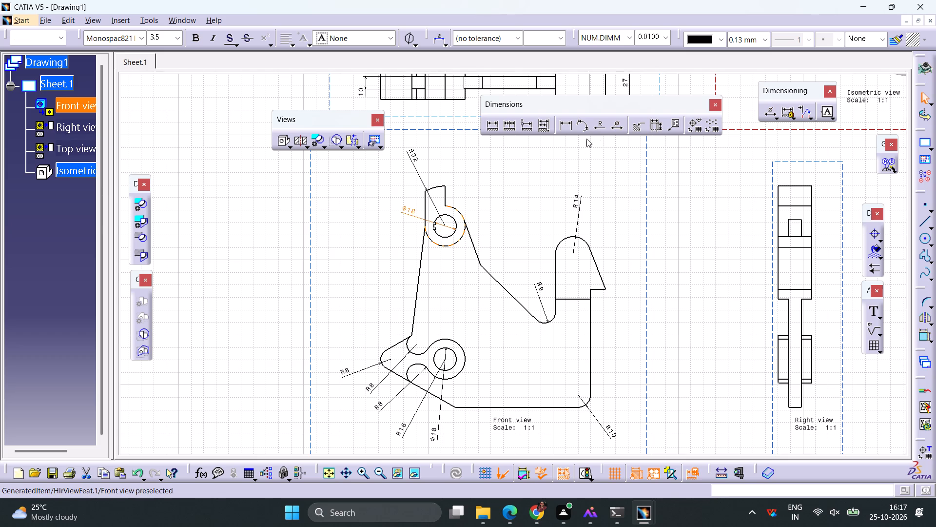
# Add a radius dimension to the outer arc of the upper boss in the front view.
pyautogui.click(598, 128)
pyautogui.click(462, 216)
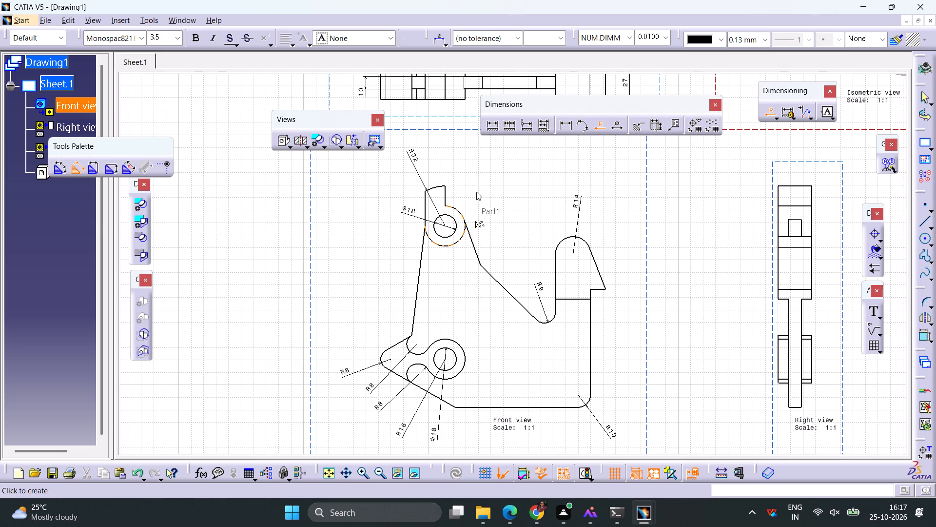
pyautogui.click(481, 180)
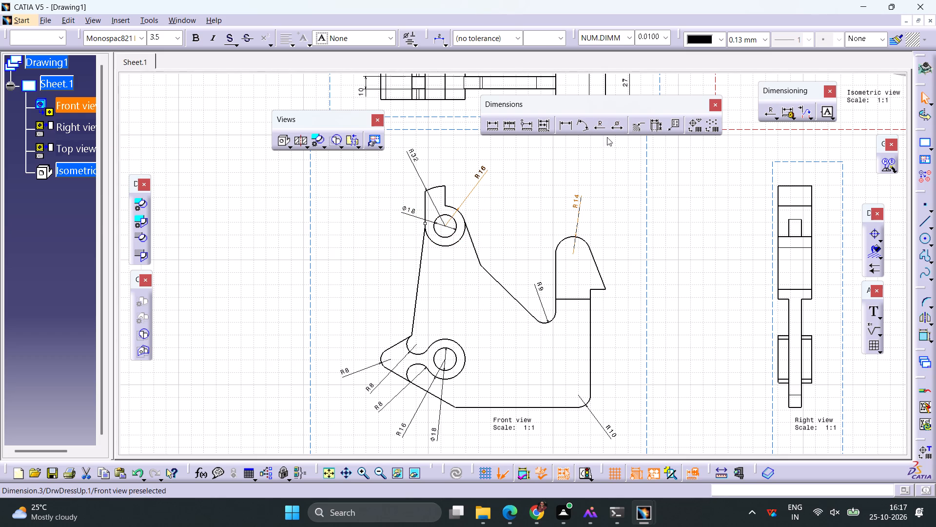
# Add an angle dimension between the sloped edge of the V-notch and the hook's inner vertical edge.
pyautogui.click(582, 126)
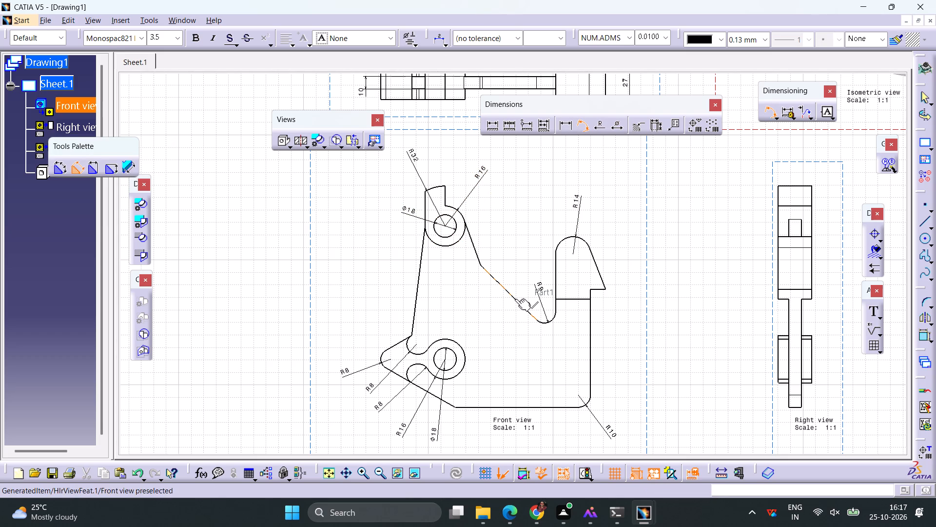
pyautogui.click(515, 299)
pyautogui.click(556, 306)
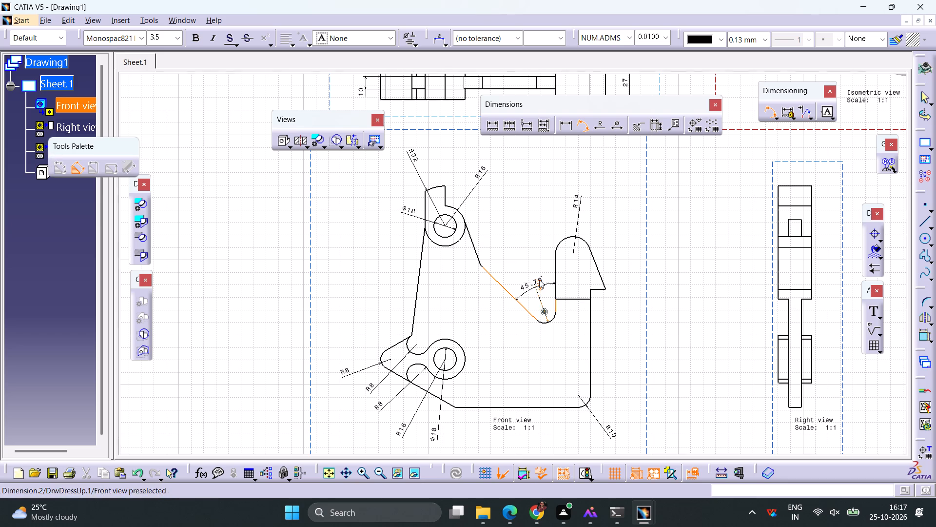
pyautogui.click(531, 273)
# Dimension the length of the front view's bottom horizontal edge, placing the dimension below the edge.
pyautogui.moveTo(622, 339); pyautogui.dragTo(618, 305, button='middle')
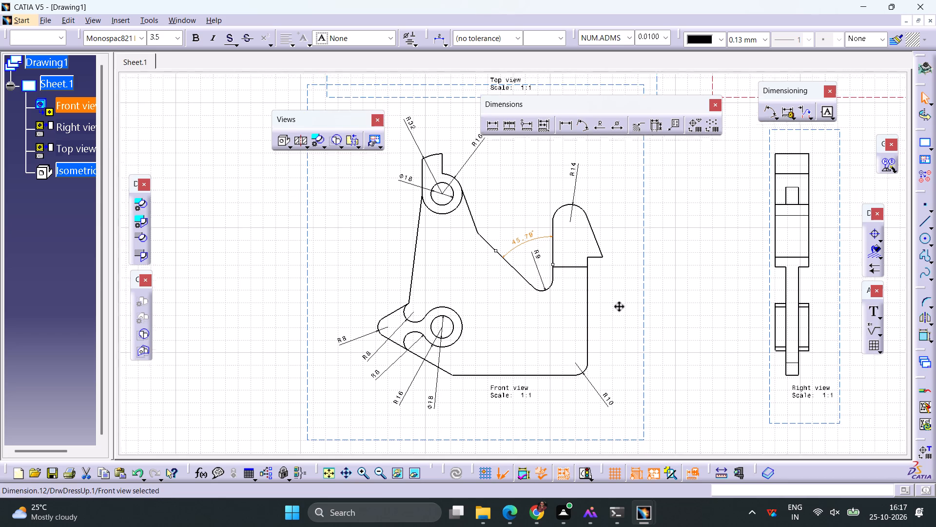
pyautogui.moveTo(618, 305); pyautogui.dragTo(618, 303, button='middle')
pyautogui.click(491, 126)
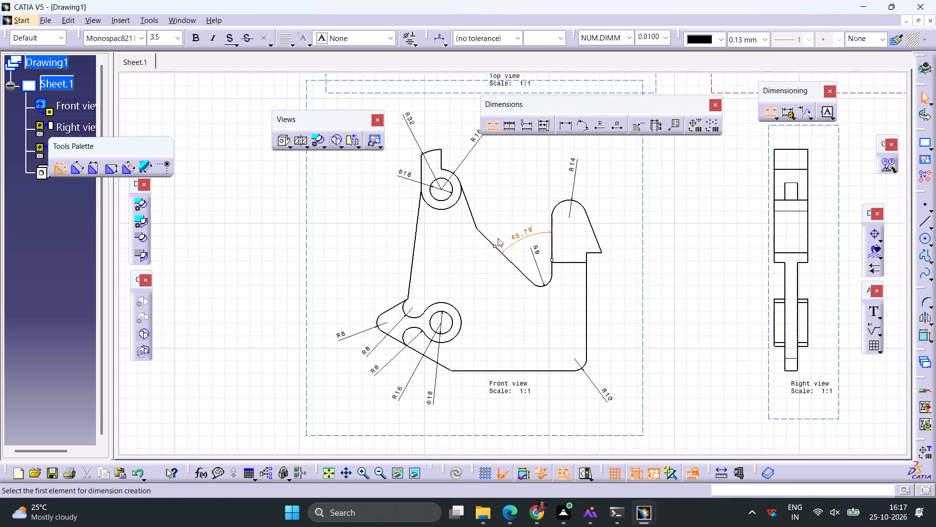
pyautogui.click(484, 369)
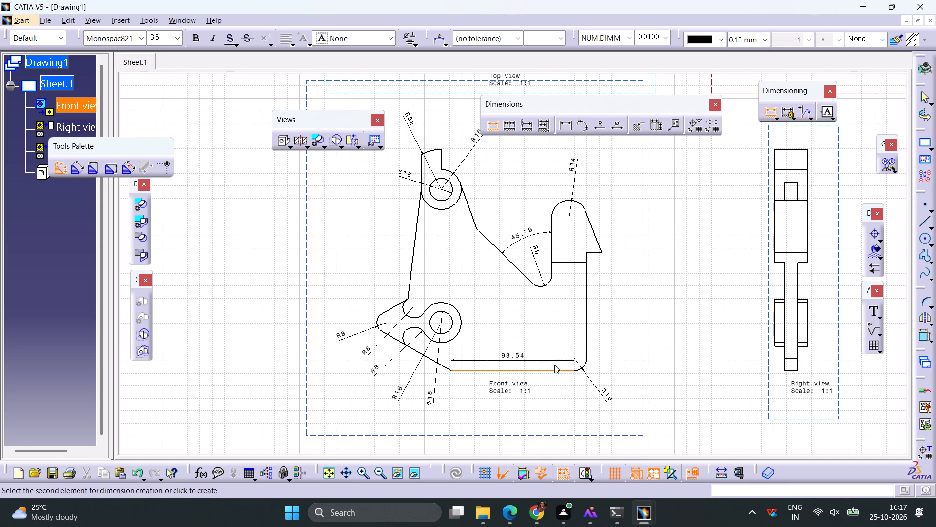
pyautogui.click(551, 385)
# Move the front view's name and scale label below the bottom-edge dimension.
pyautogui.moveTo(514, 392); pyautogui.dragTo(515, 394)
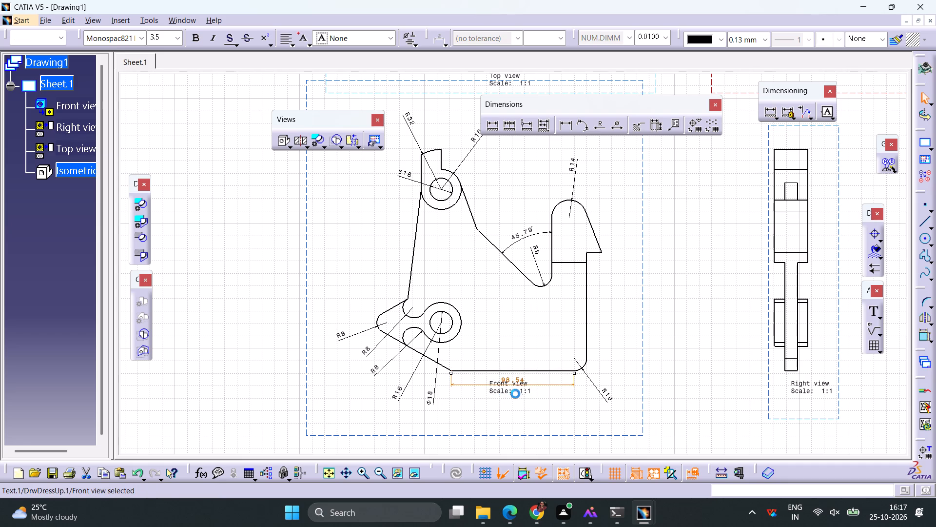
pyautogui.moveTo(515, 394); pyautogui.dragTo(515, 412)
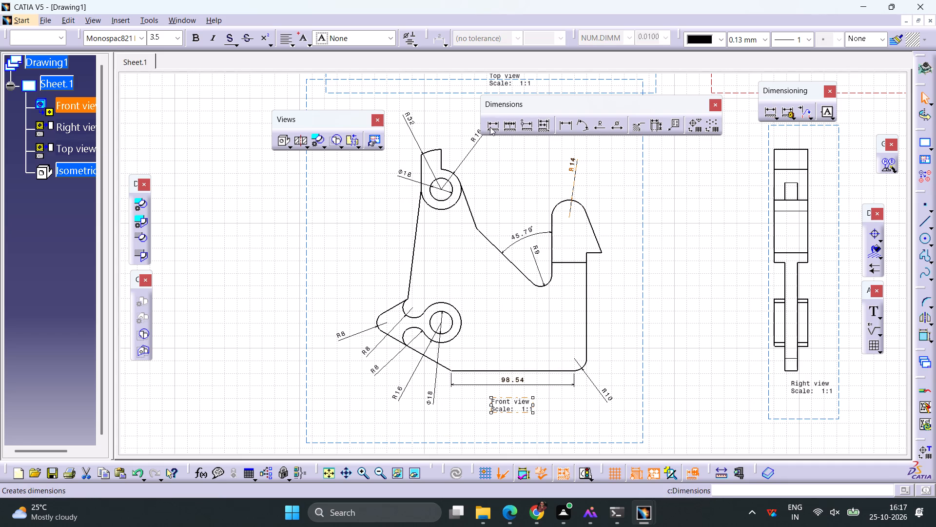
# Dimension the lengths of the body's outer vertical edge below the hook and the hook's inner vertical edge.
pyautogui.click(490, 127)
pyautogui.click(586, 321)
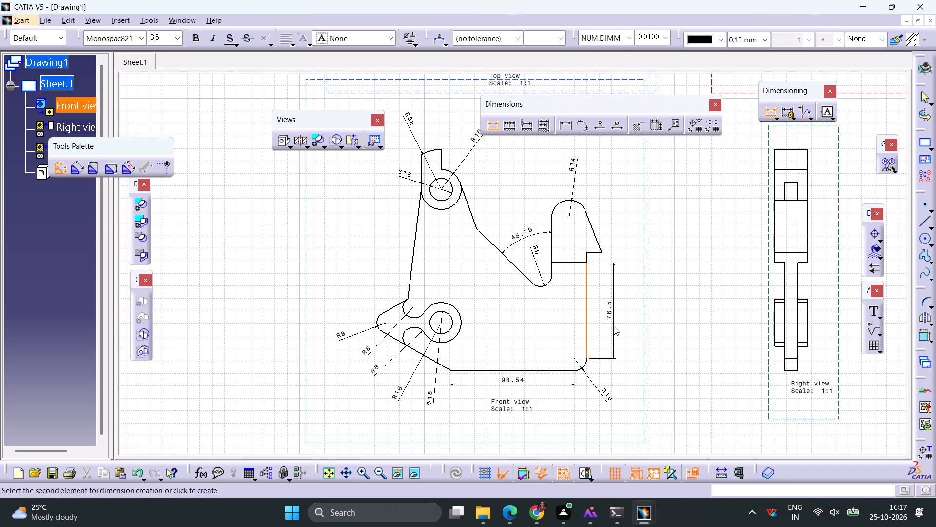
pyautogui.click(614, 327)
pyautogui.click(494, 124)
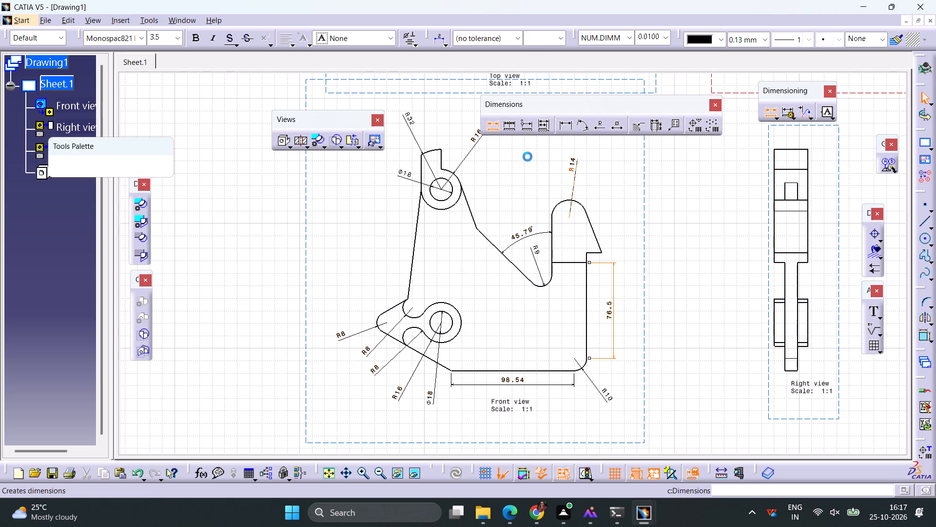
pyautogui.click(552, 223)
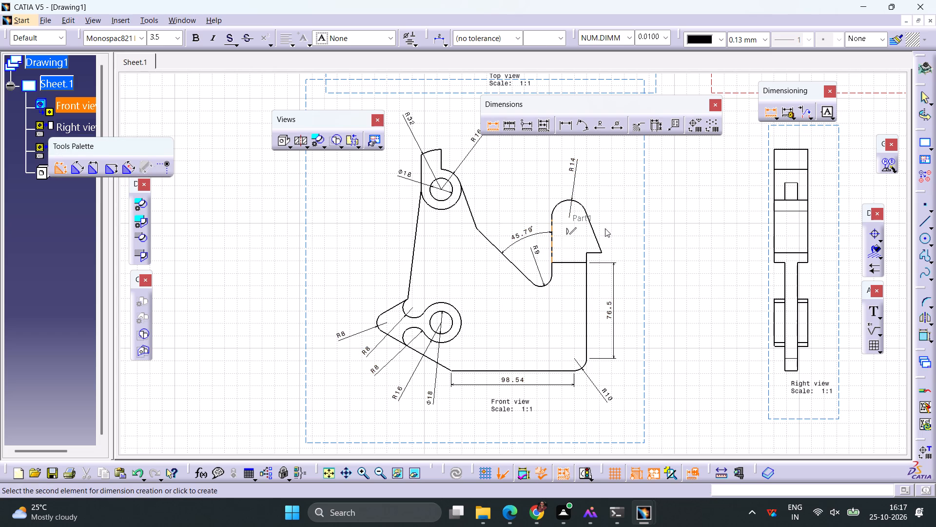
pyautogui.click(637, 233)
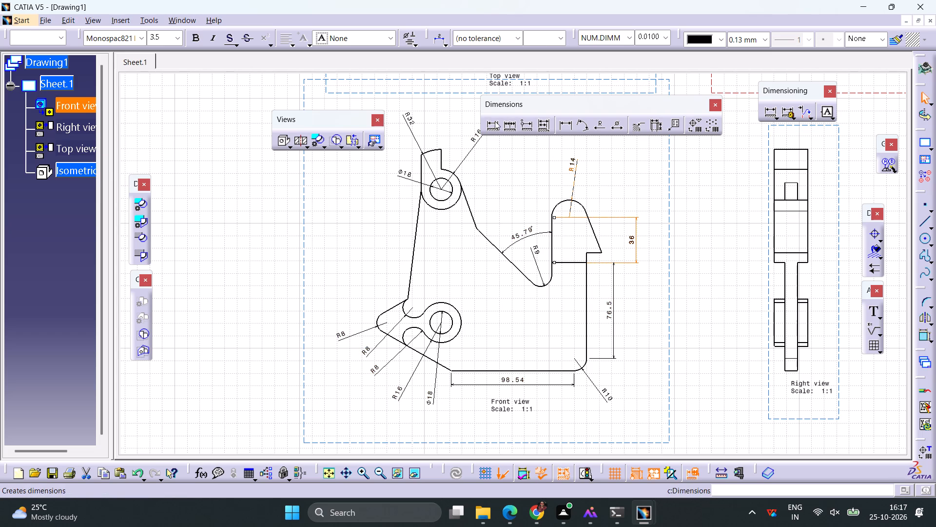
# Dimension the barb's horizontal underside and the short vertical edge beneath it on the hook.
pyautogui.click(495, 121)
pyautogui.click(594, 253)
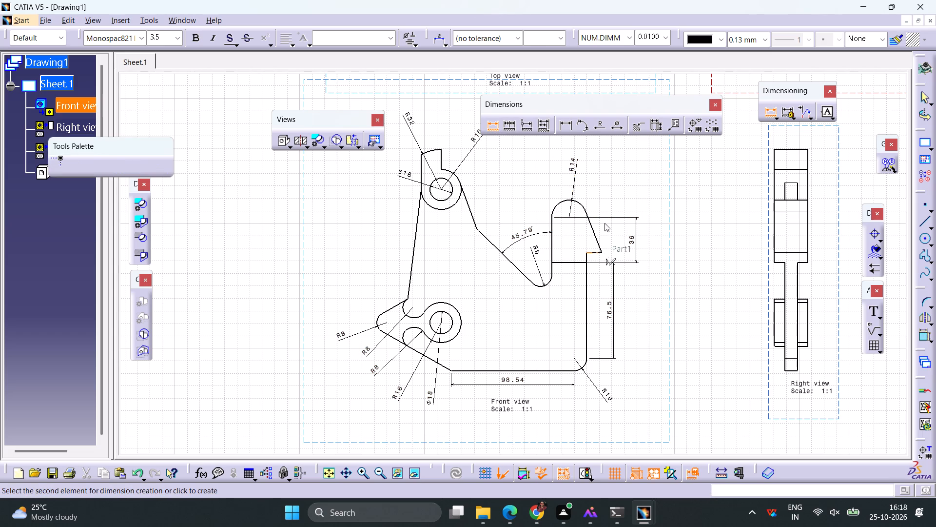
pyautogui.click(615, 178)
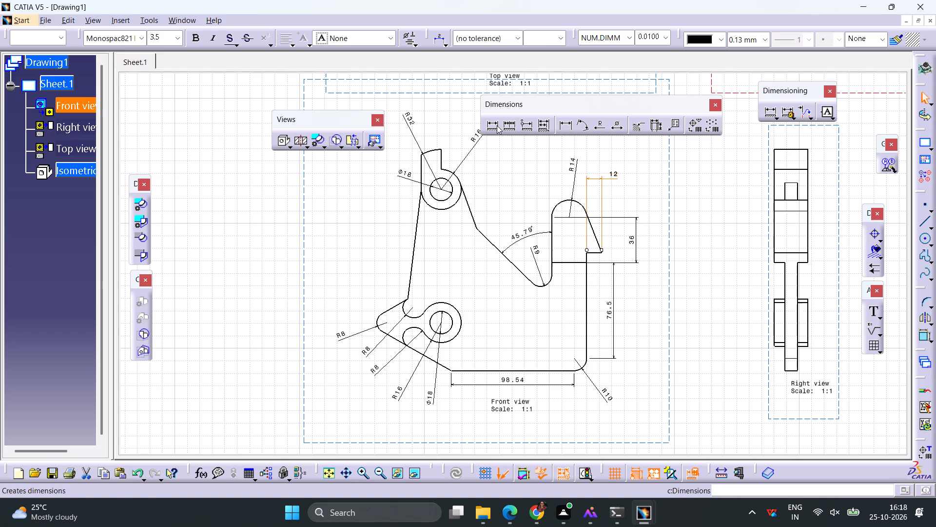
pyautogui.click(497, 125)
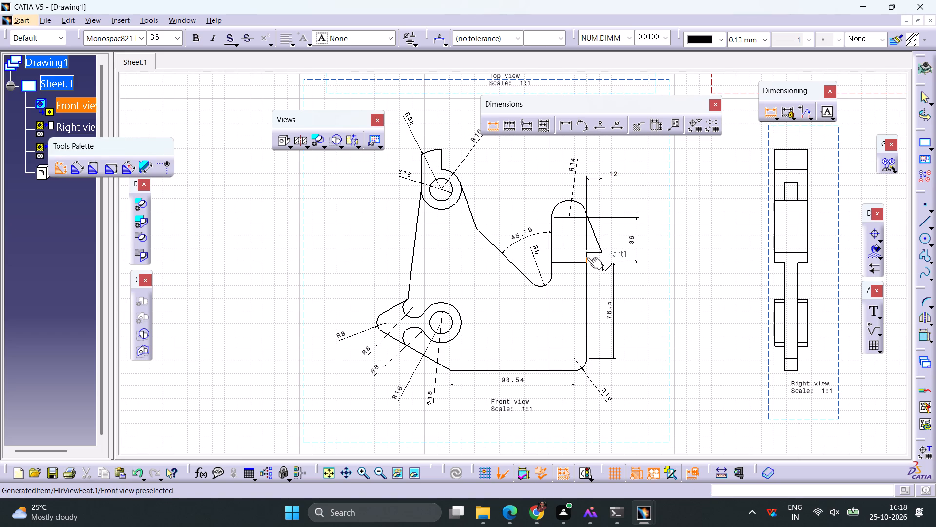
pyautogui.click(587, 257)
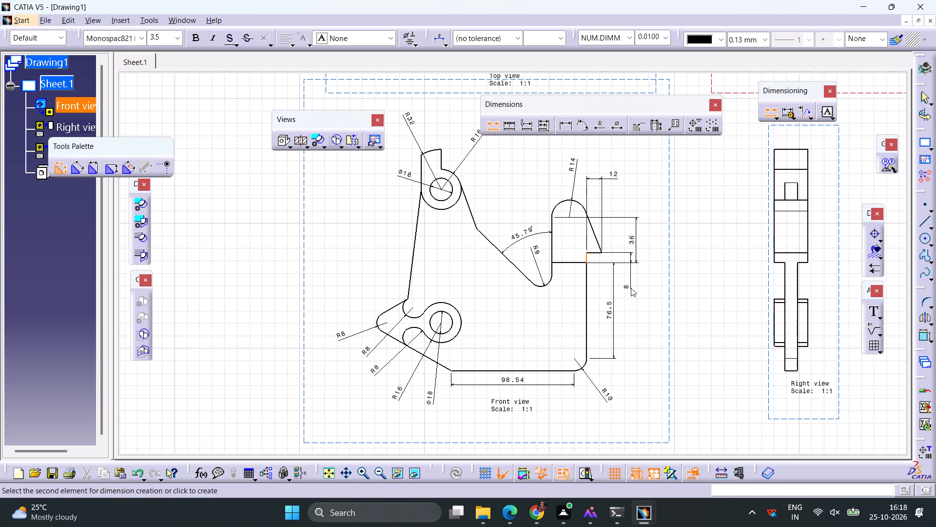
pyautogui.click(631, 288)
# Dimension the horizontal line across the hook's base, placing the width dimension above the hook.
pyautogui.click(497, 125)
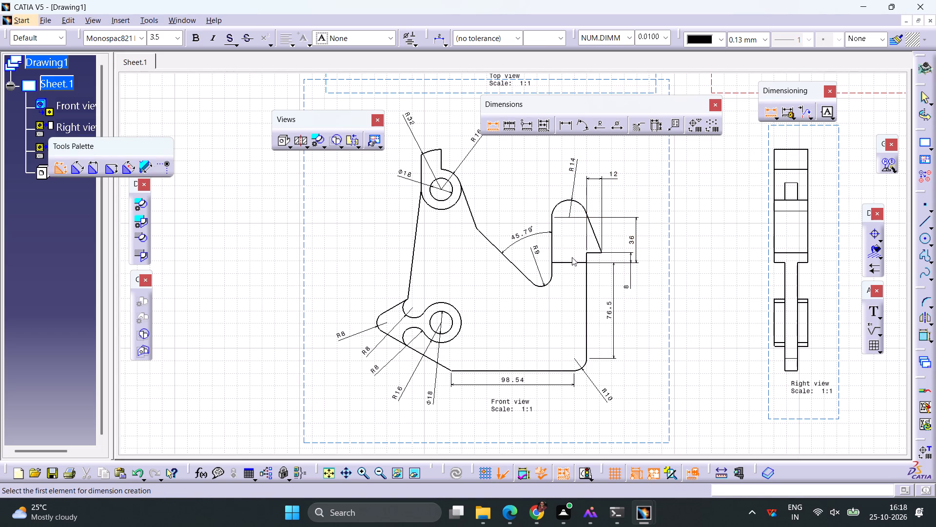
pyautogui.click(572, 263)
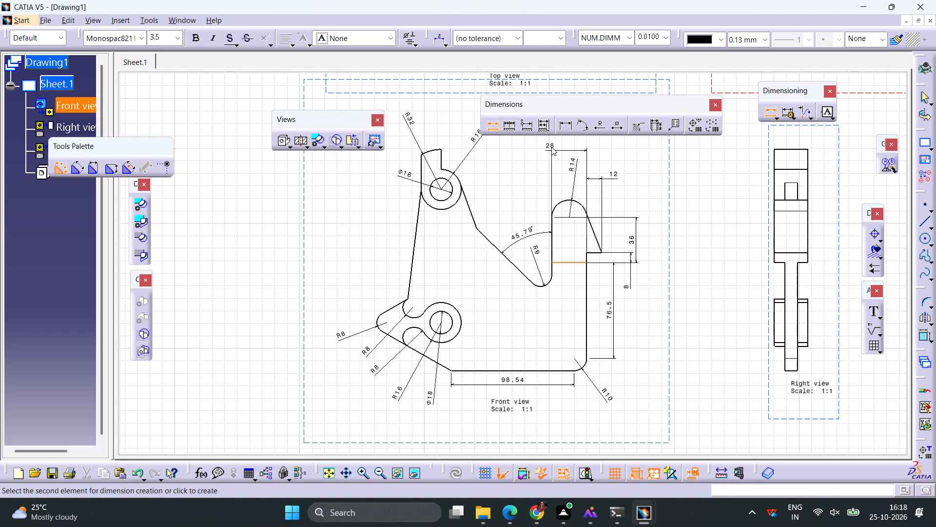
pyautogui.click(551, 147)
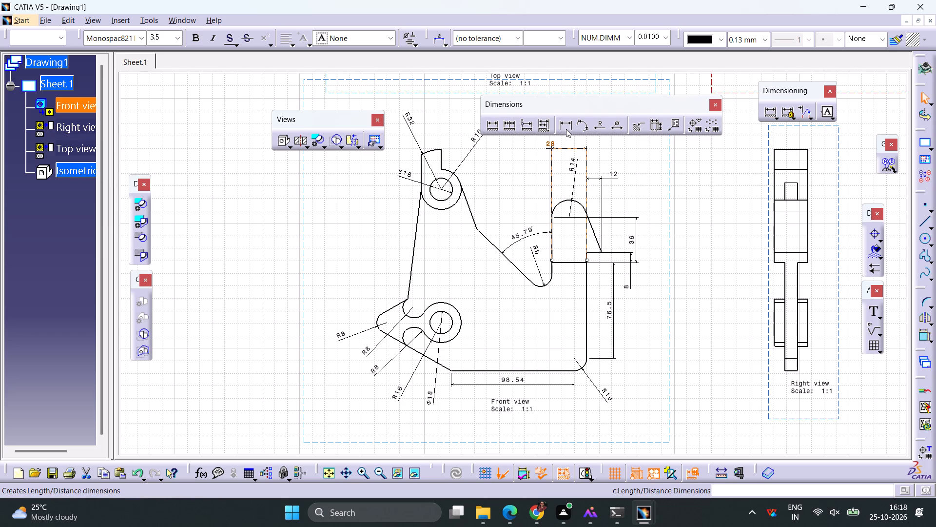
# Add a horizontal distance dimension from the lower end of the upper boss's sloped edge to the hook's inner vertical edge.
pyautogui.click(566, 123)
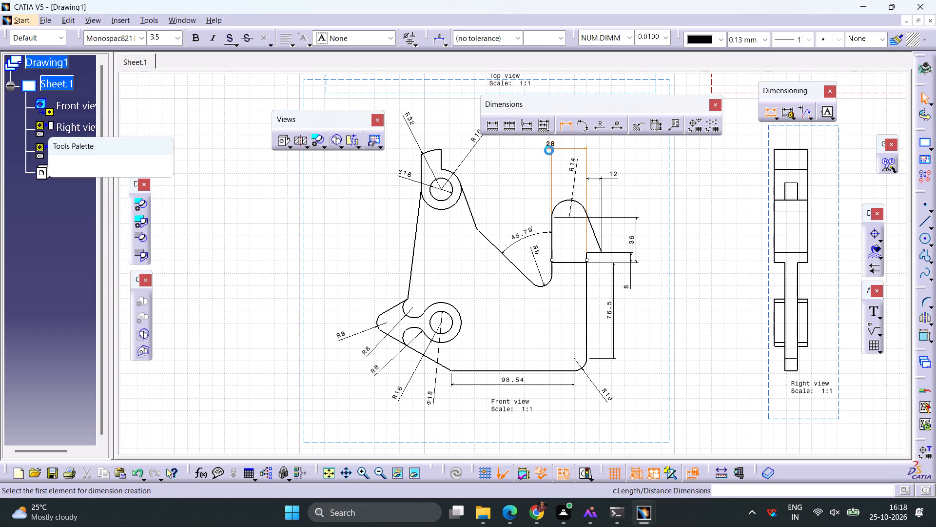
pyautogui.click(470, 212)
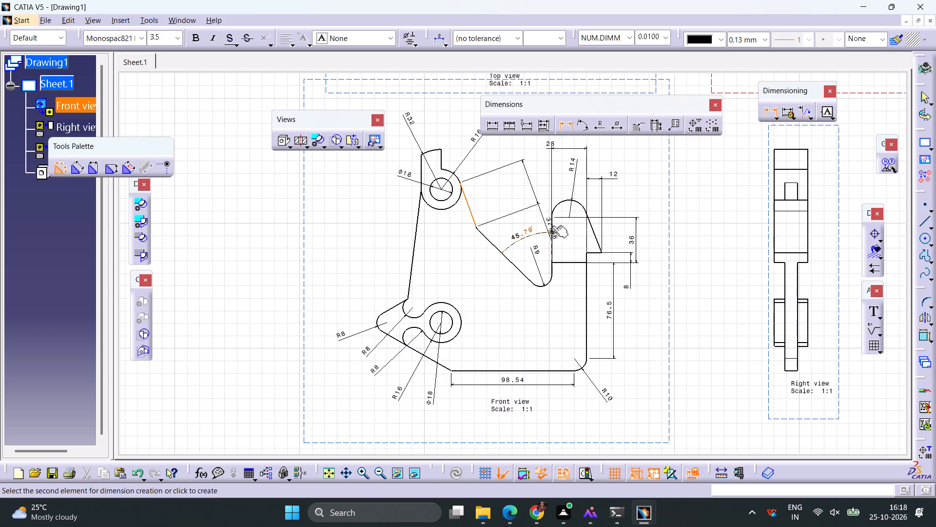
pyautogui.click(552, 225)
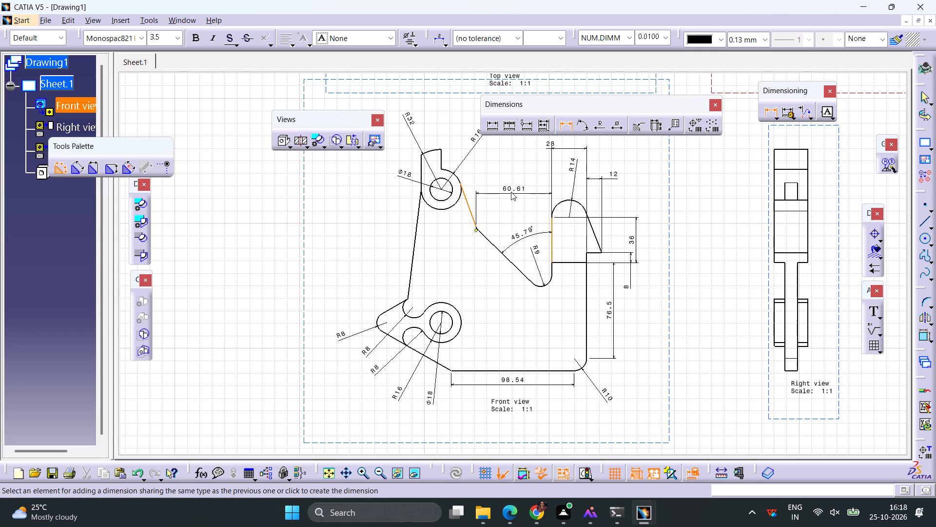
pyautogui.click(511, 192)
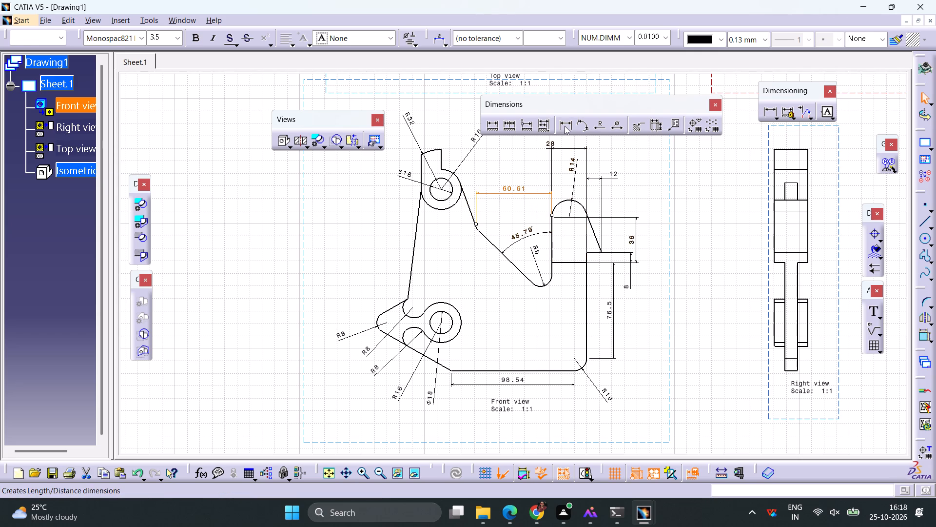
# Add a vertical distance dimension from the upper end of the upper boss's sloped edge to the bottom edge, placed beside the nose.
pyautogui.click(565, 126)
pyautogui.click(463, 195)
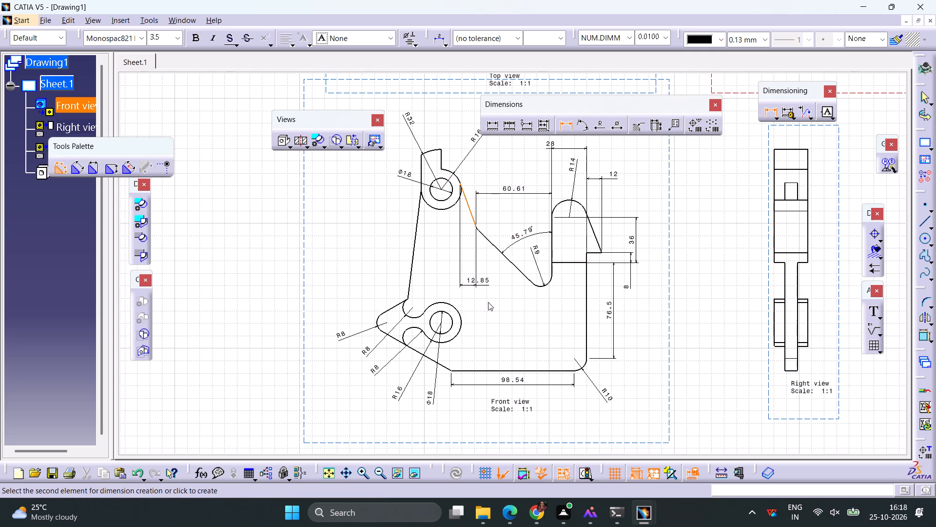
pyautogui.click(494, 371)
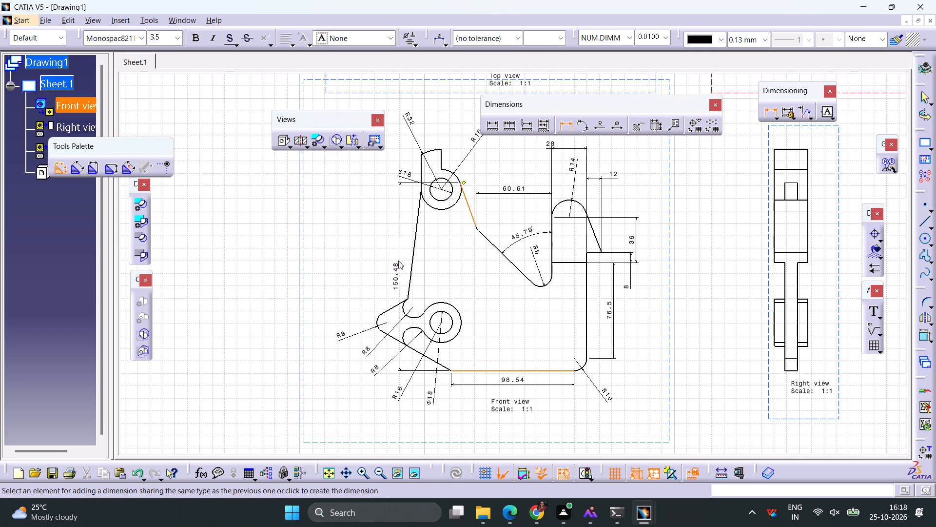
pyautogui.click(322, 287)
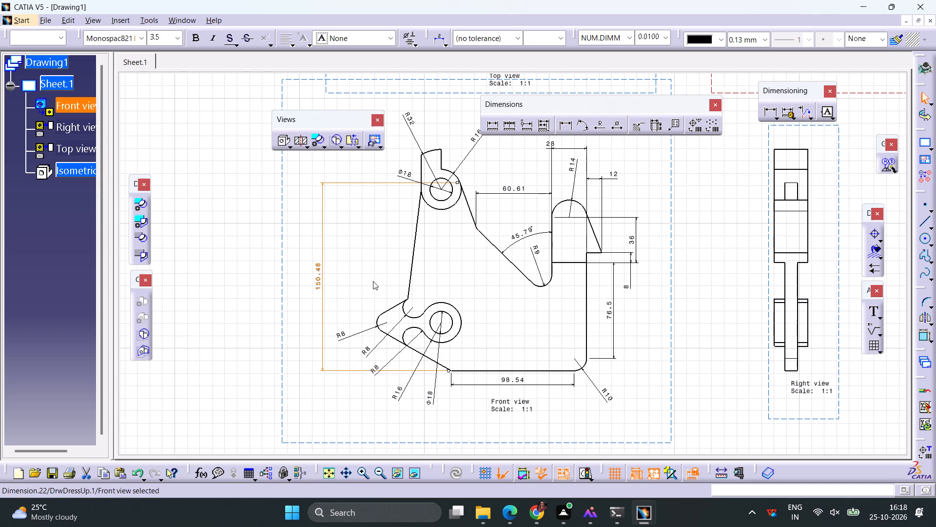
# Add a horizontal distance dimension from the lower end of the long sloped back edge to the body's outer vertical edge, placed below the front view.
pyautogui.click(415, 245)
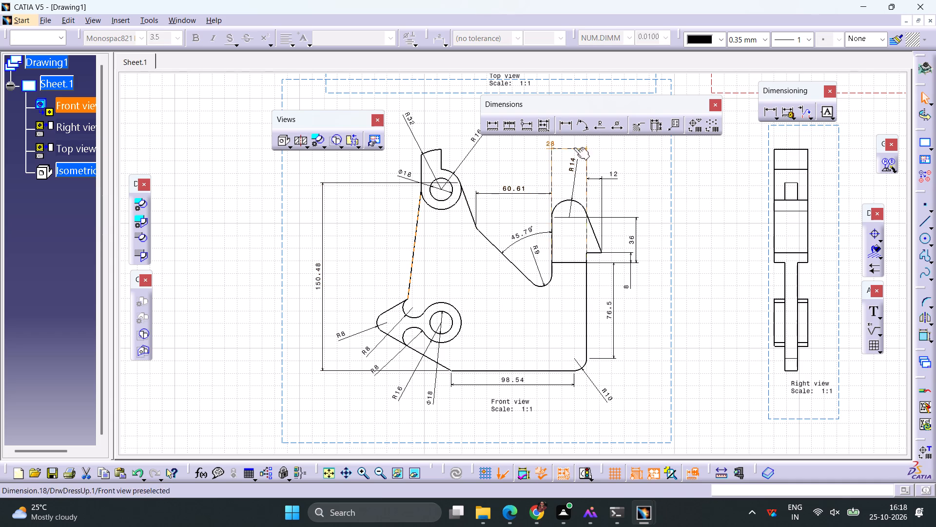
pyautogui.click(571, 128)
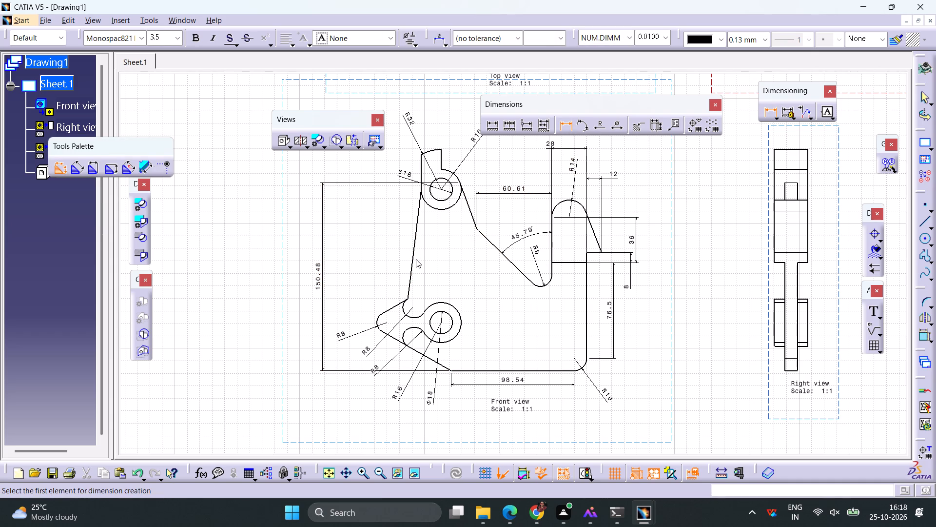
pyautogui.click(415, 256)
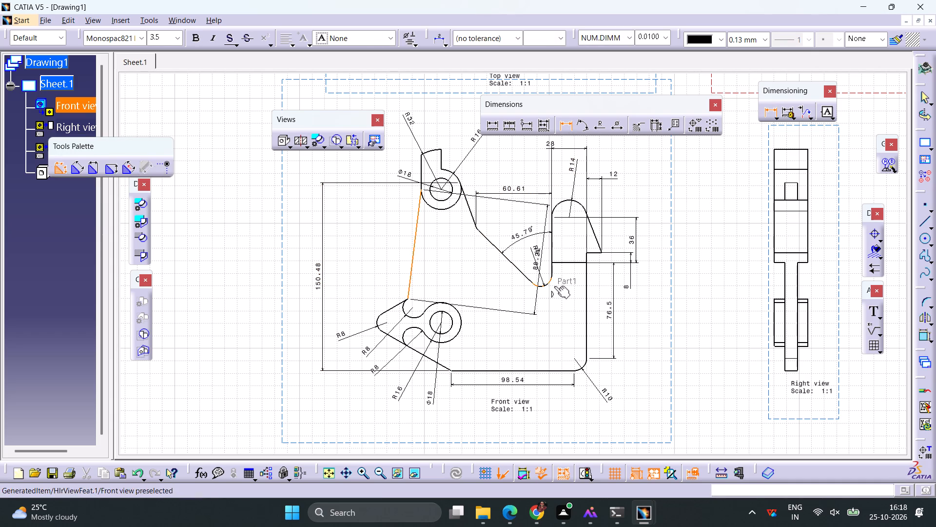
pyautogui.click(587, 280)
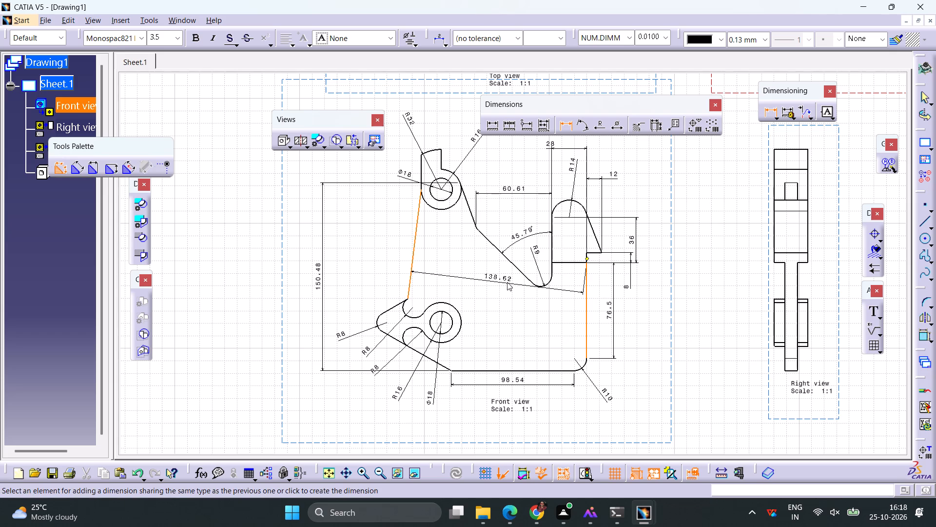
pyautogui.click(94, 169)
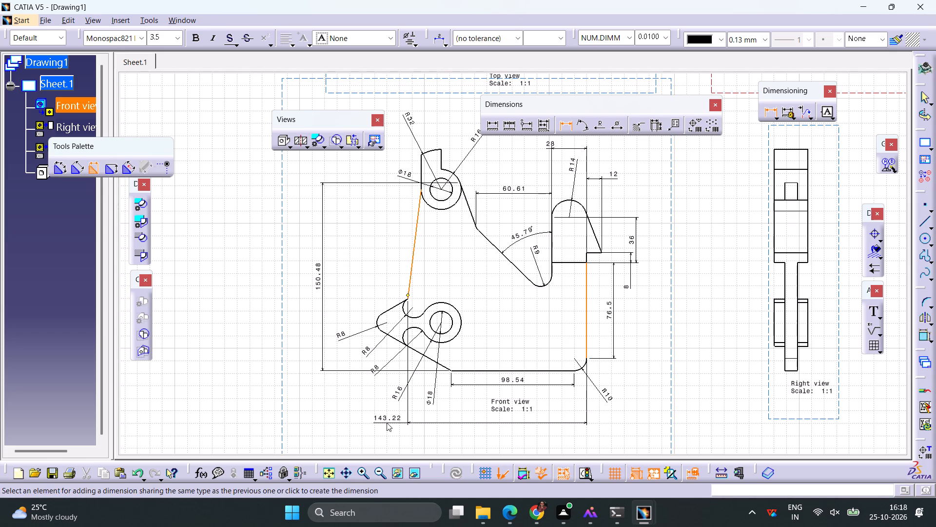
pyautogui.click(387, 423)
# Move the front view's name and scale label below the new overall horizontal dimension.
pyautogui.moveTo(497, 407); pyautogui.dragTo(485, 446)
# Add an angle dimension between the nose's upper sloped edge and the horizontal bottom edge, placed inside the body outline.
pyautogui.moveTo(484, 411); pyautogui.dragTo(479, 352, button='middle')
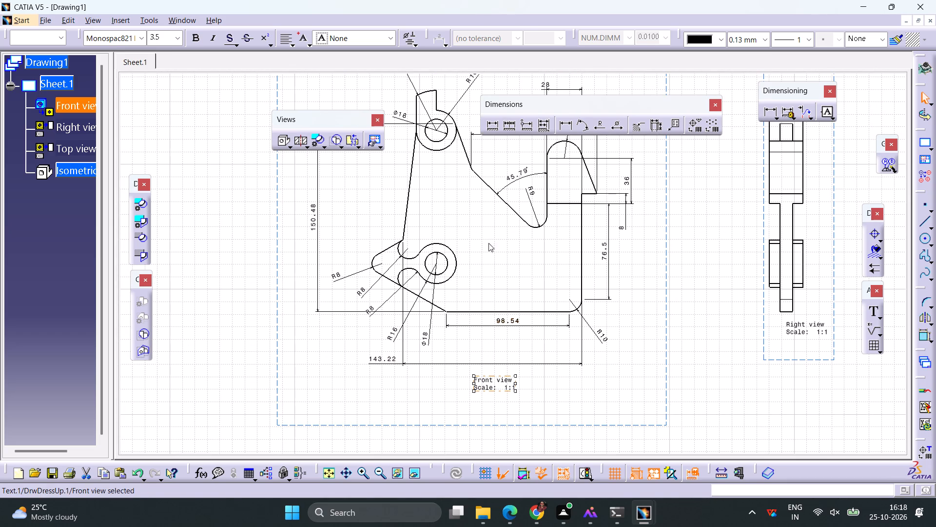
pyautogui.click(583, 124)
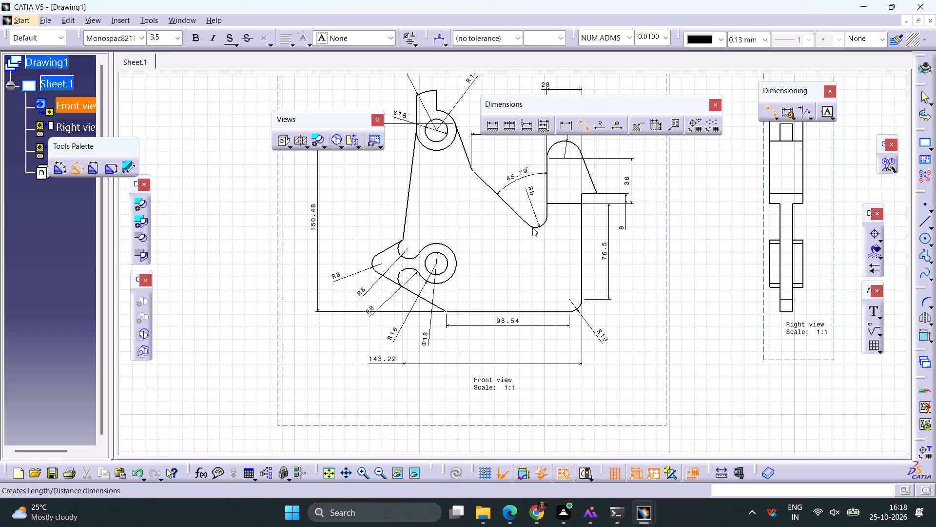
pyautogui.click(388, 250)
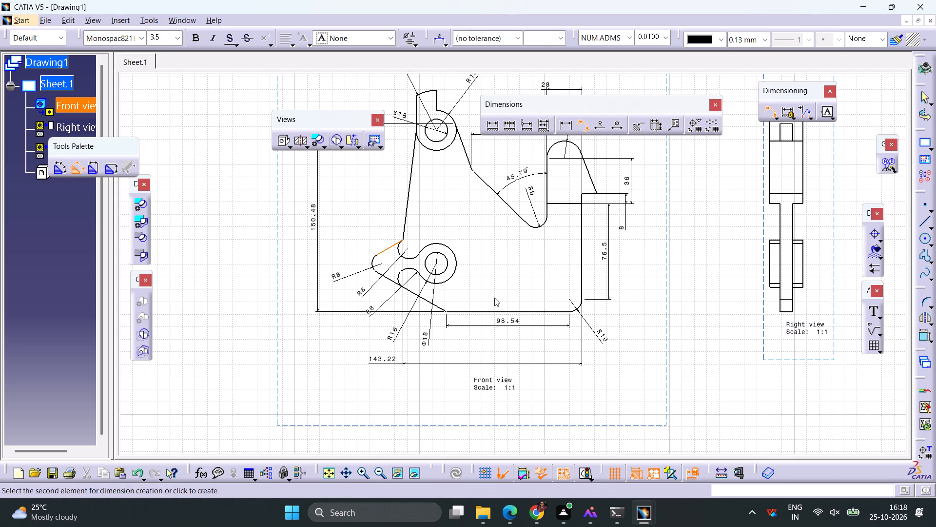
pyautogui.click(491, 311)
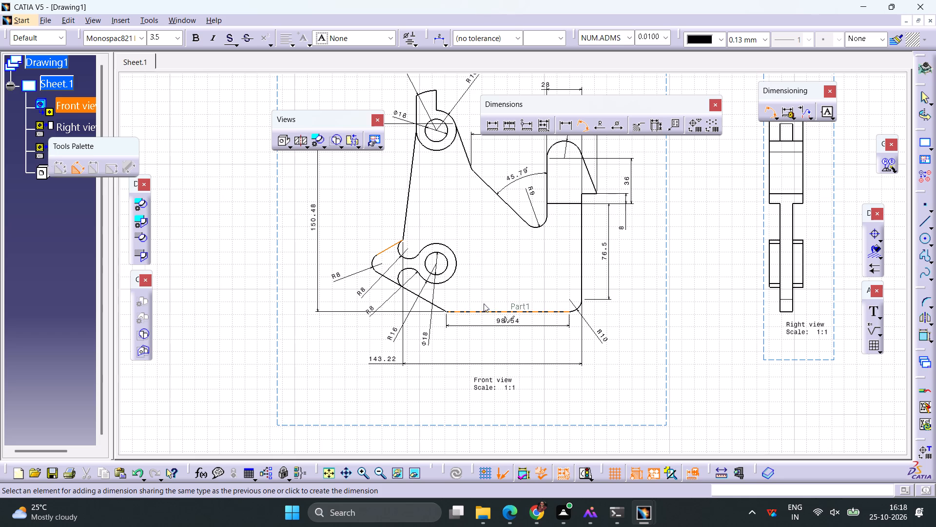
pyautogui.click(470, 295)
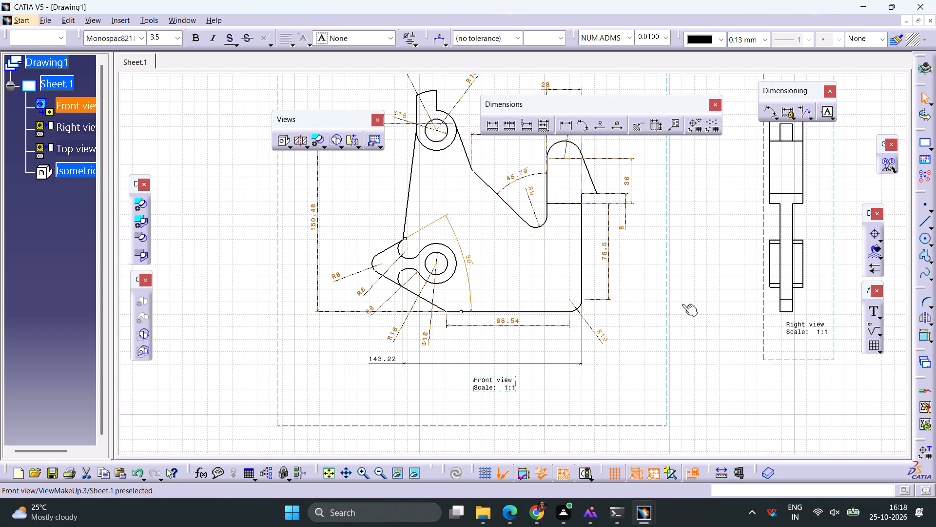
# Save the drawing as a CATDrawing named Drawing1 in the internship folder.
pyautogui.keyDown('ctrl'); pyautogui.moveTo(690, 304); pyautogui.dragTo(669, 387, button='middle'); pyautogui.keyUp('ctrl')
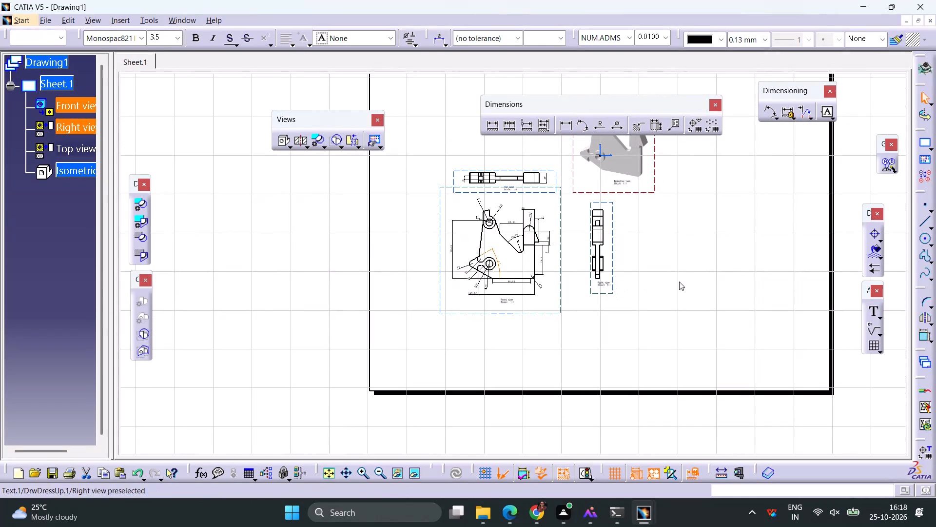
pyautogui.moveTo(684, 282); pyautogui.dragTo(618, 365, button='middle')
pyautogui.click(48, 19)
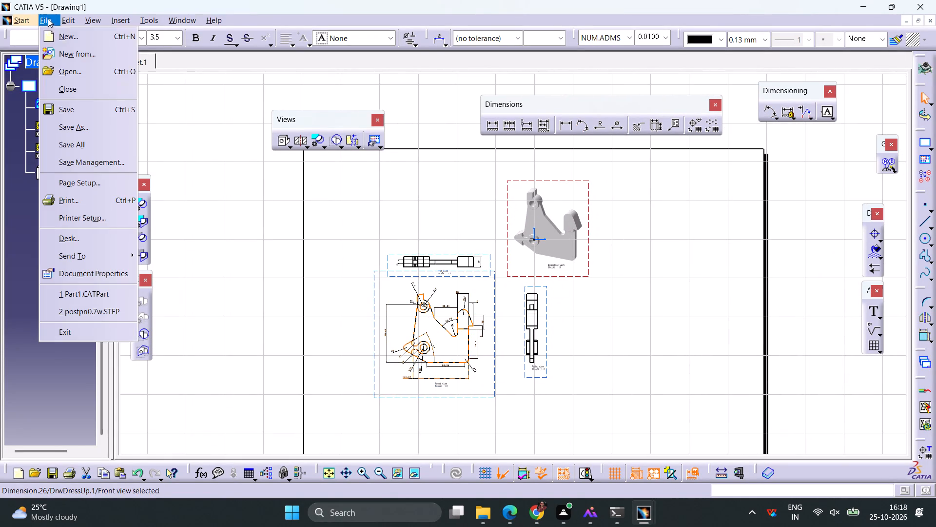
pyautogui.click(119, 128)
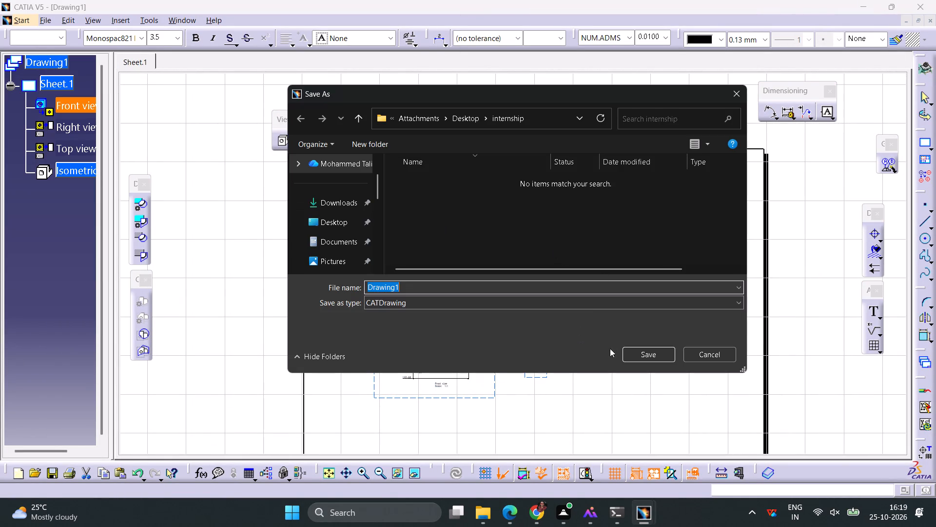
pyautogui.click(633, 354)
# Close the drawing document and the Part1 document.
pyautogui.click(932, 21)
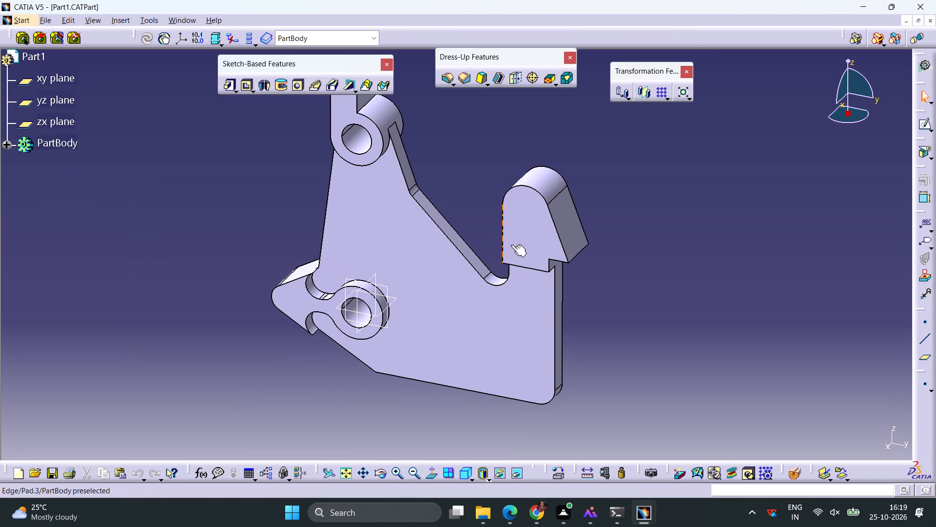
pyautogui.click(930, 20)
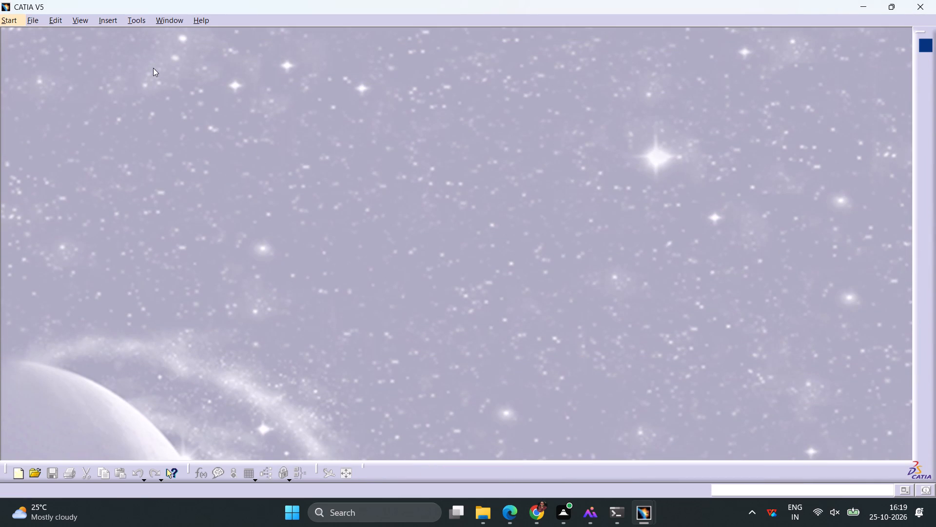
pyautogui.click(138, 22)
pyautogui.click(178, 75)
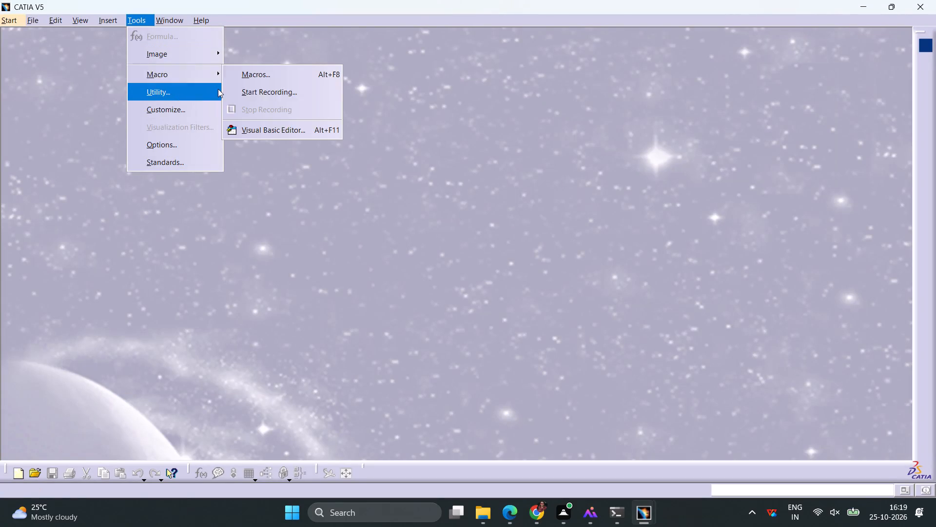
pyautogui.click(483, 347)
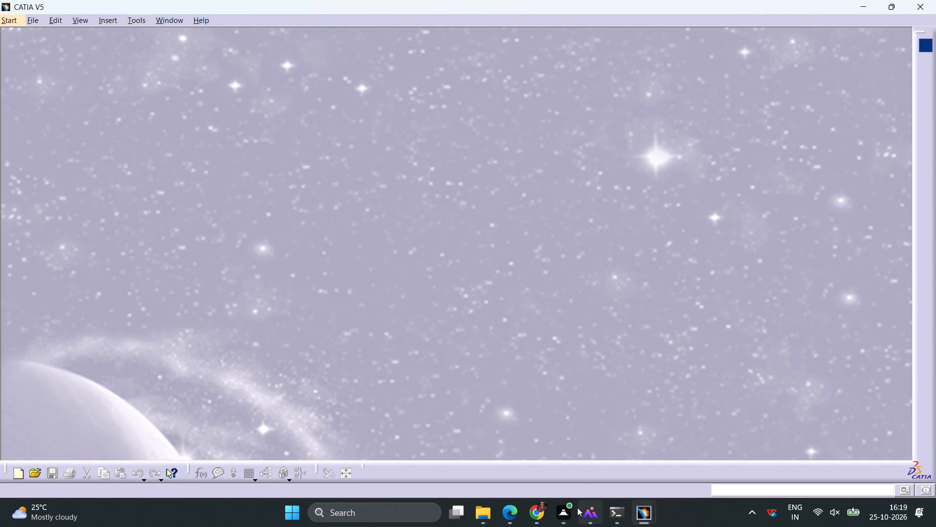